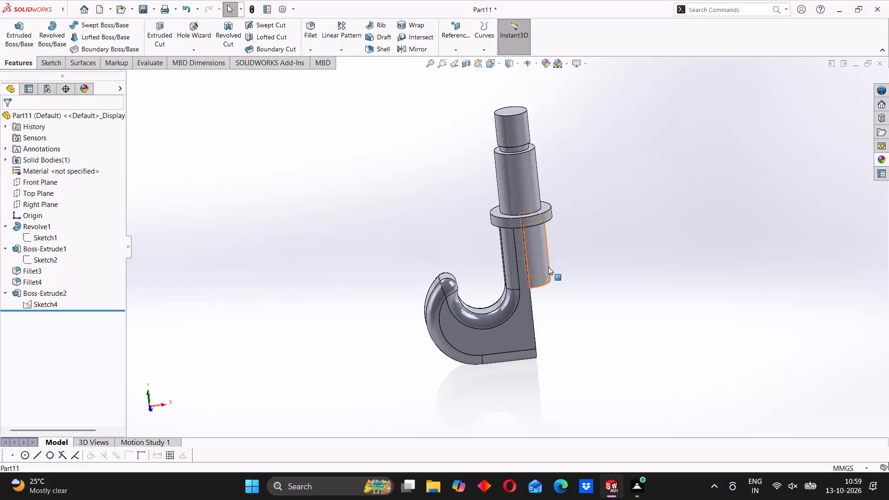
# Examine the crane hook from several angles and distances, checking the curved hook body, its fillets and the extrusion beneath the collar.
pyautogui.scroll(1, 548, 267)
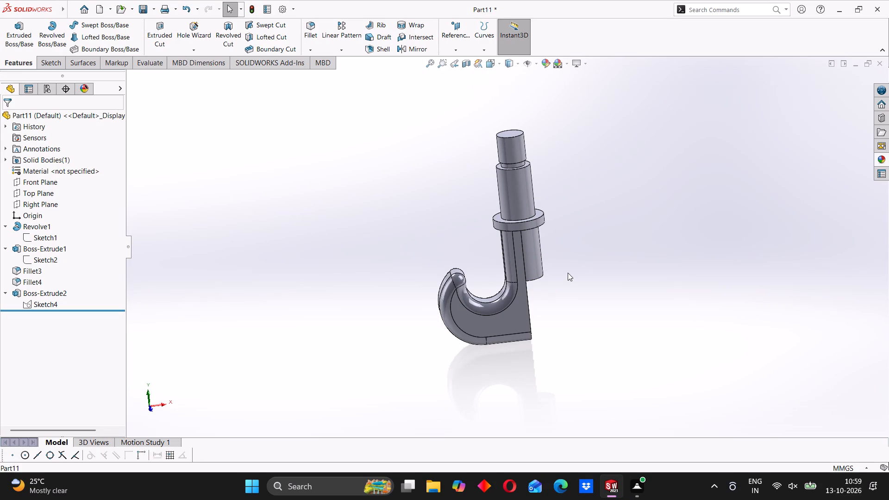
pyautogui.scroll(1, 568, 273)
pyautogui.moveTo(514, 278); pyautogui.dragTo(538, 275, button='middle')
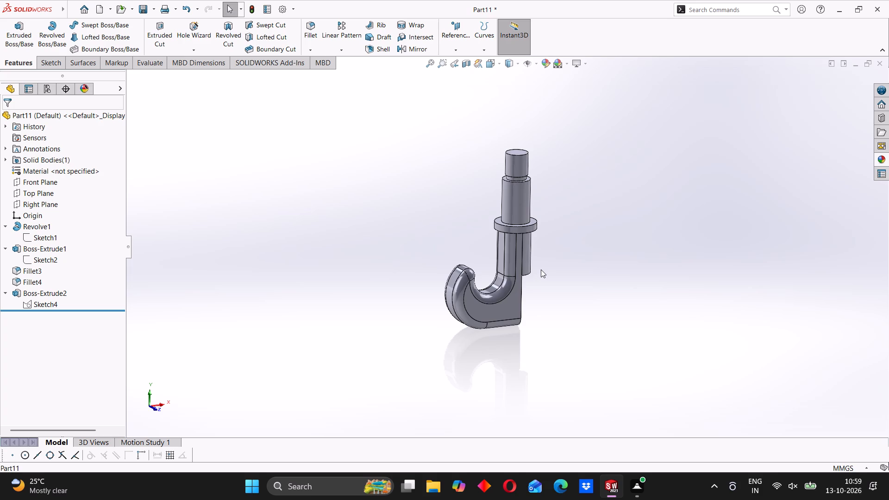
pyautogui.scroll(1, 540, 270)
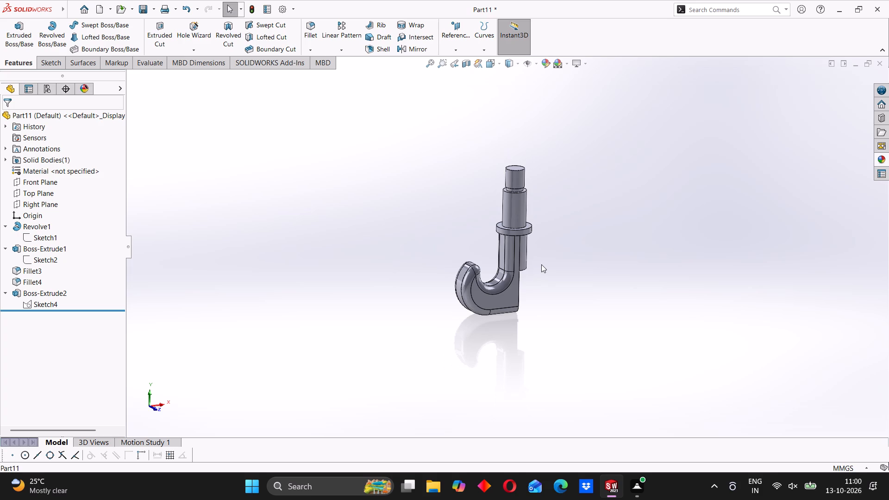
pyautogui.scroll(3, 543, 269)
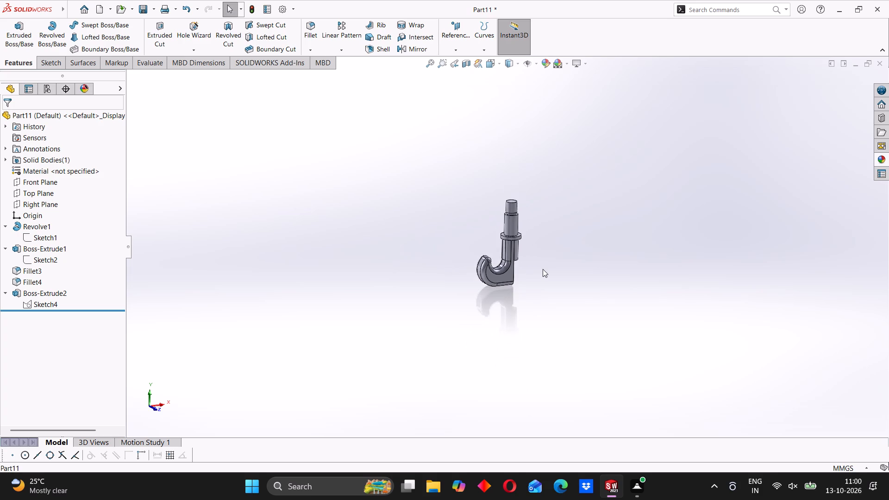
pyautogui.middleClick(543, 269)
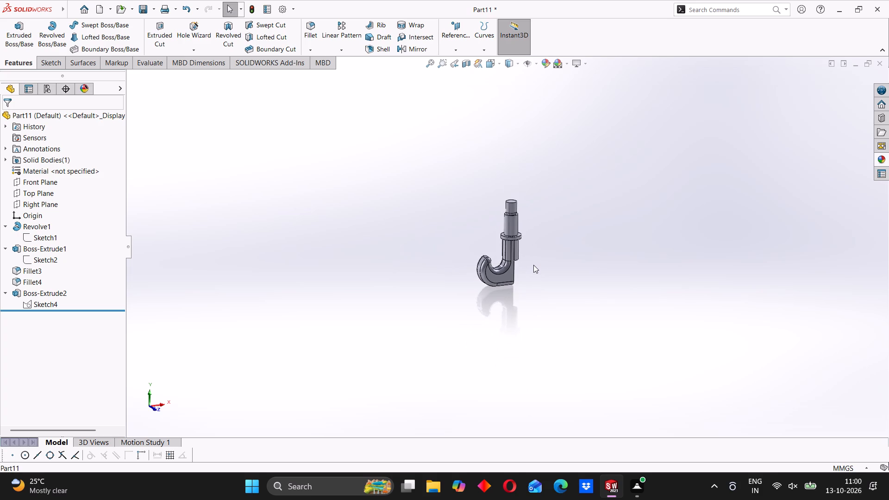
pyautogui.scroll(2, 533, 271)
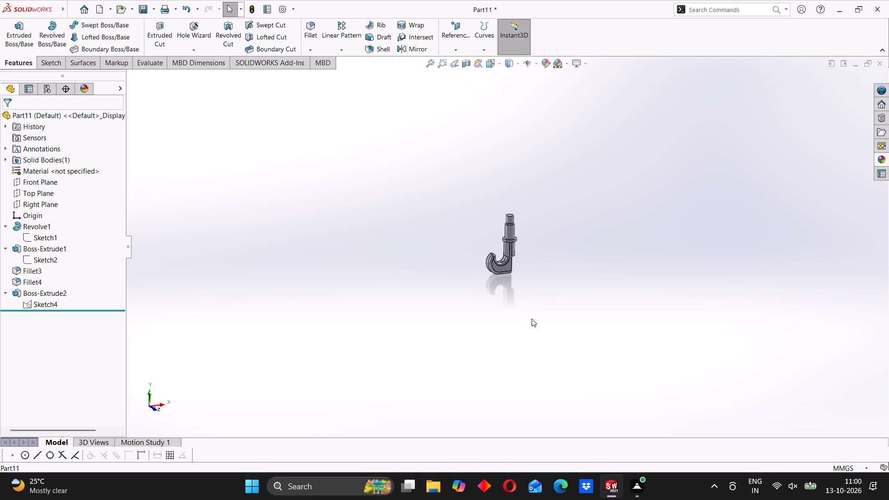
pyautogui.scroll(-4, 500, 254)
pyautogui.moveTo(531, 262); pyautogui.dragTo(524, 264, button='middle')
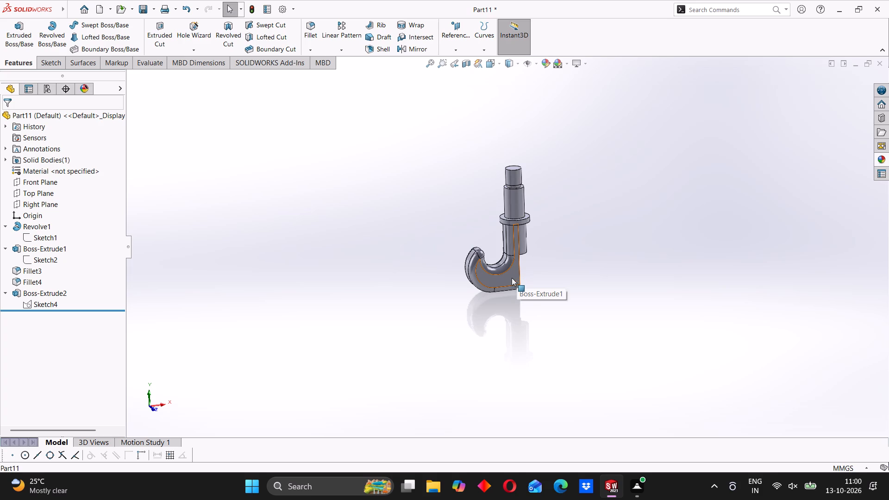
pyautogui.scroll(1, 512, 283)
pyautogui.scroll(-2, 512, 283)
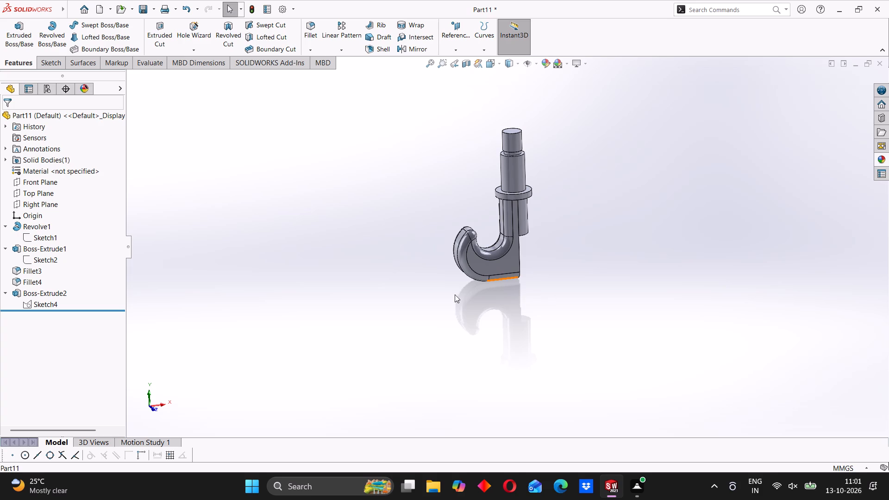
pyautogui.scroll(-1, 463, 257)
pyautogui.moveTo(513, 273); pyautogui.dragTo(505, 277, button='middle')
pyautogui.scroll(-2, 500, 277)
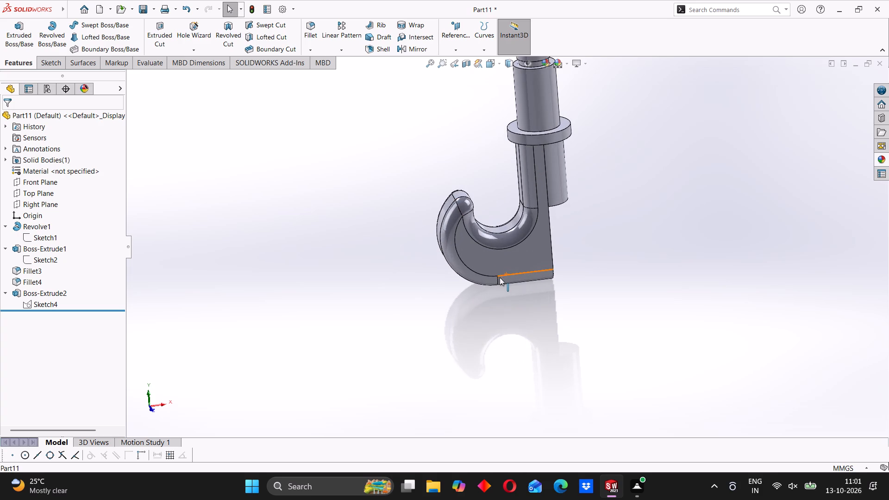
pyautogui.scroll(-4, 543, 276)
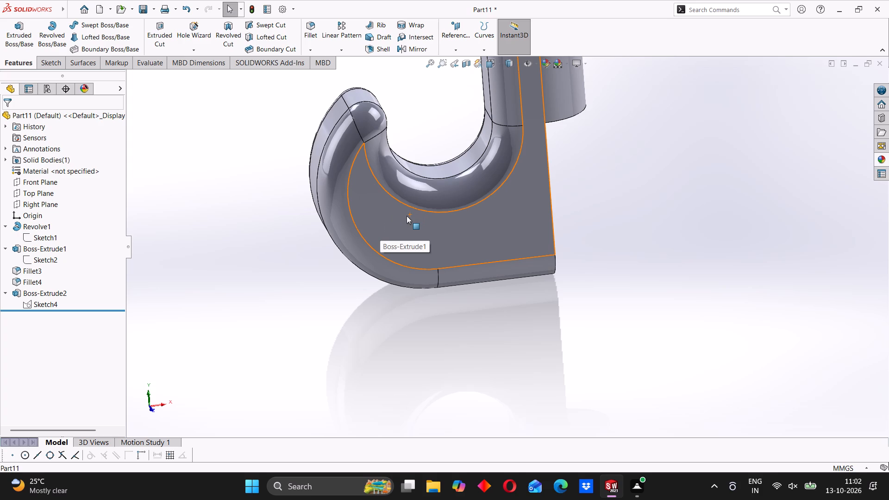
pyautogui.scroll(3, 459, 188)
pyautogui.moveTo(497, 256); pyautogui.dragTo(479, 231, button='middle')
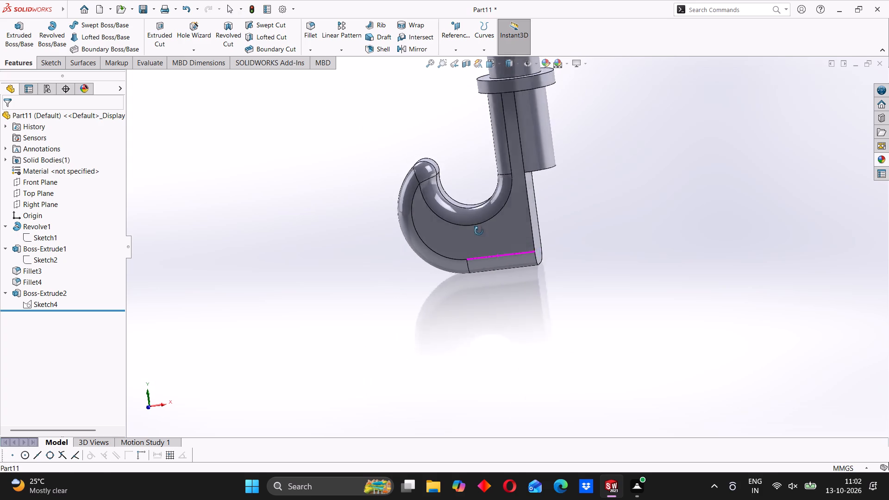
pyautogui.moveTo(479, 231); pyautogui.dragTo(472, 228, button='middle')
pyautogui.scroll(-4, 498, 206)
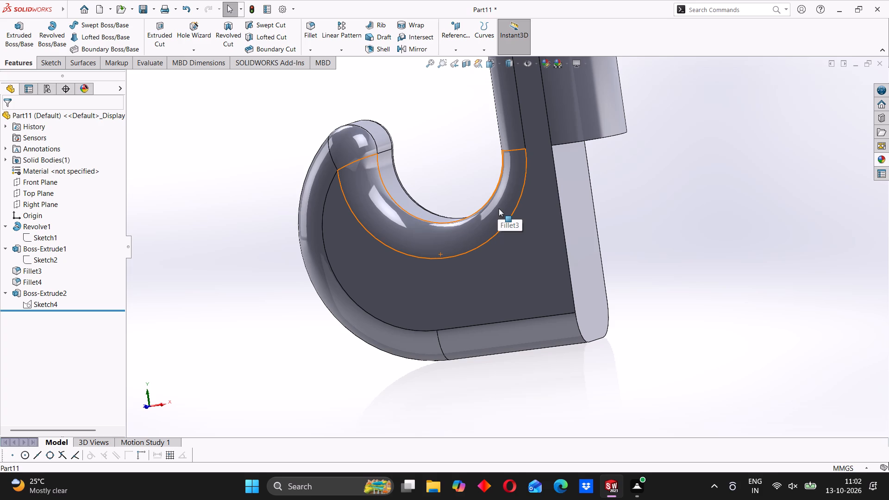
pyautogui.scroll(2, 511, 235)
pyautogui.scroll(3, 357, 240)
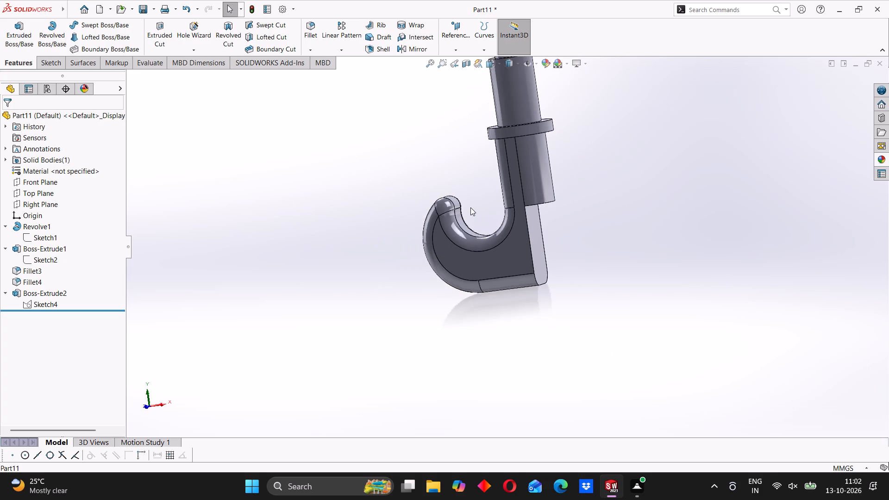
pyautogui.scroll(-3, 470, 207)
pyautogui.moveTo(458, 215); pyautogui.dragTo(474, 236, button='middle')
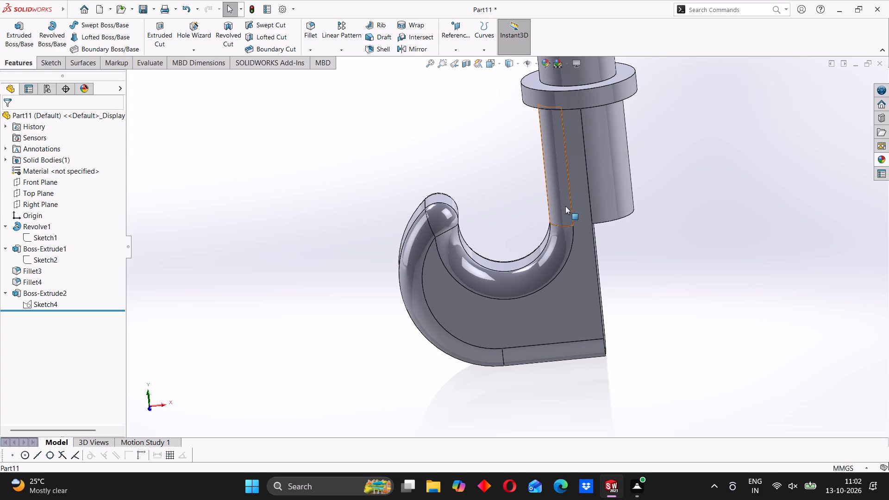
pyautogui.scroll(1, 482, 207)
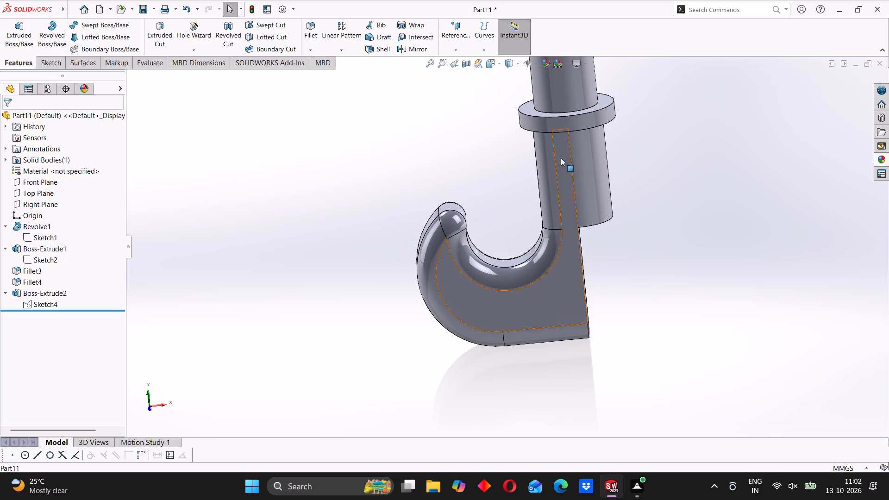
pyautogui.scroll(5, 561, 158)
pyautogui.scroll(-1, 527, 169)
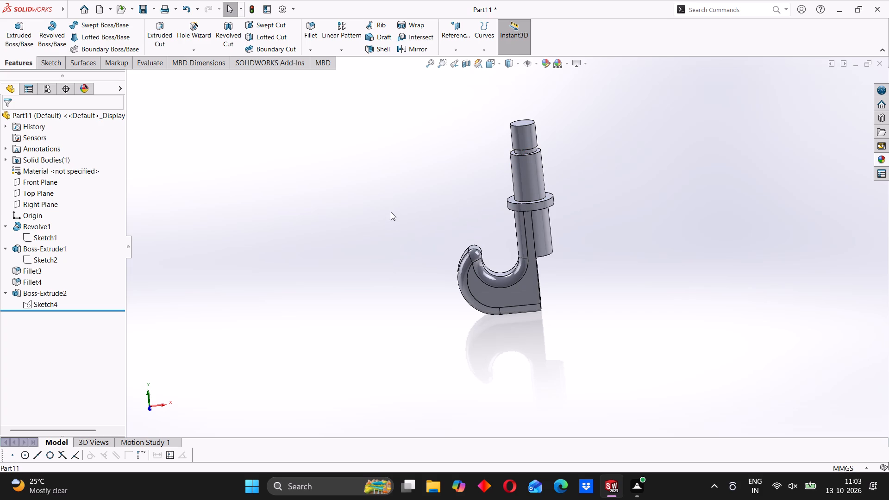
pyautogui.scroll(-2, 515, 200)
pyautogui.scroll(2, 503, 222)
pyautogui.moveTo(475, 237); pyautogui.dragTo(491, 241, button='middle')
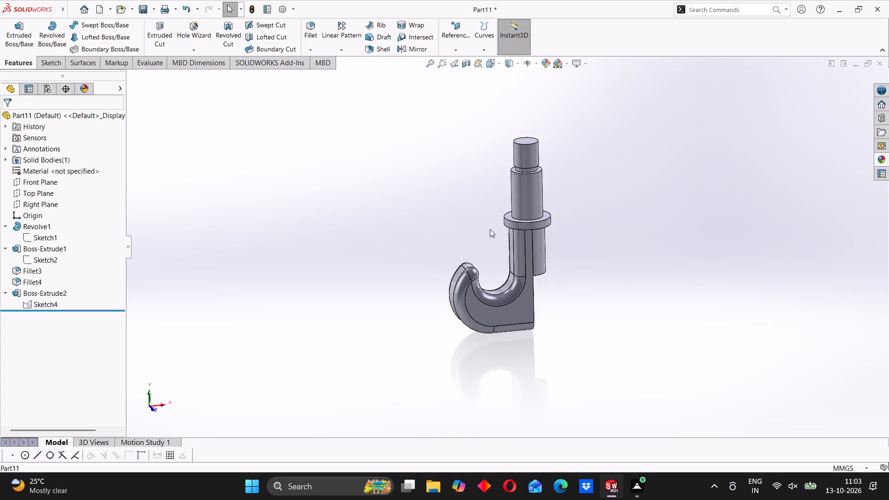
pyautogui.scroll(-2, 490, 229)
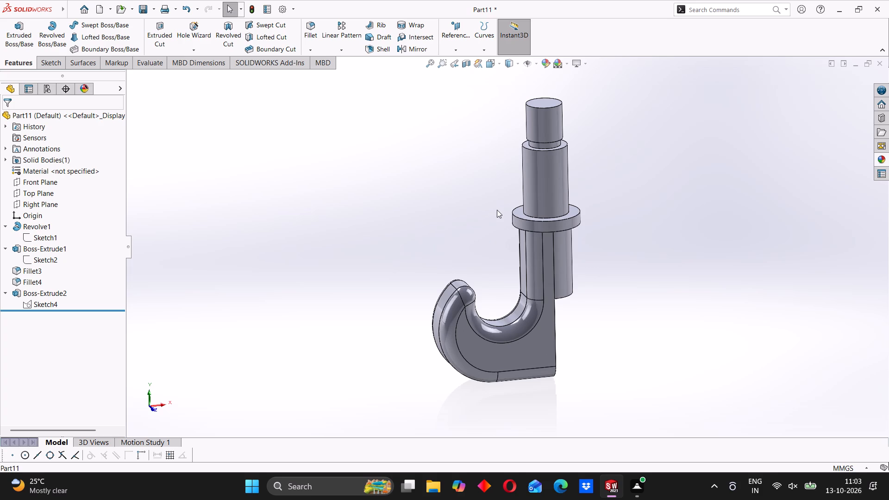
pyautogui.scroll(-2, 488, 215)
pyautogui.moveTo(484, 241); pyautogui.dragTo(503, 234, button='middle')
pyautogui.scroll(3, 505, 236)
pyautogui.moveTo(492, 270); pyautogui.dragTo(460, 231, button='middle')
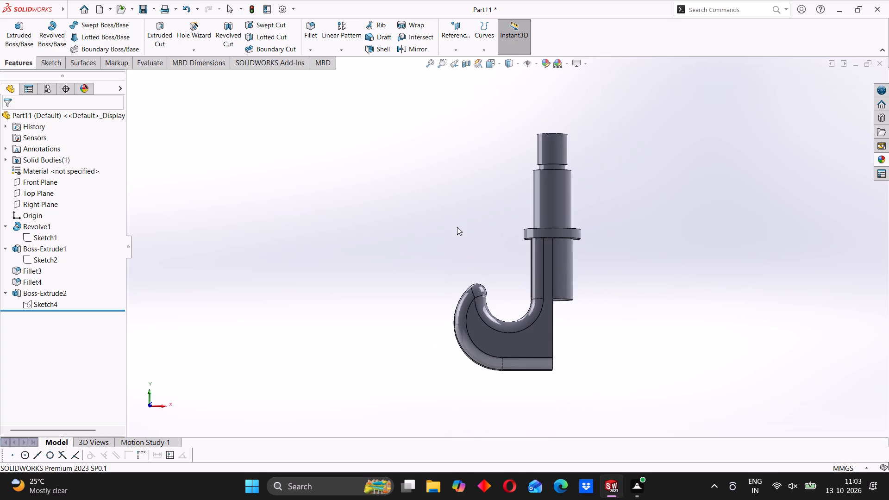
pyautogui.scroll(-1, 457, 227)
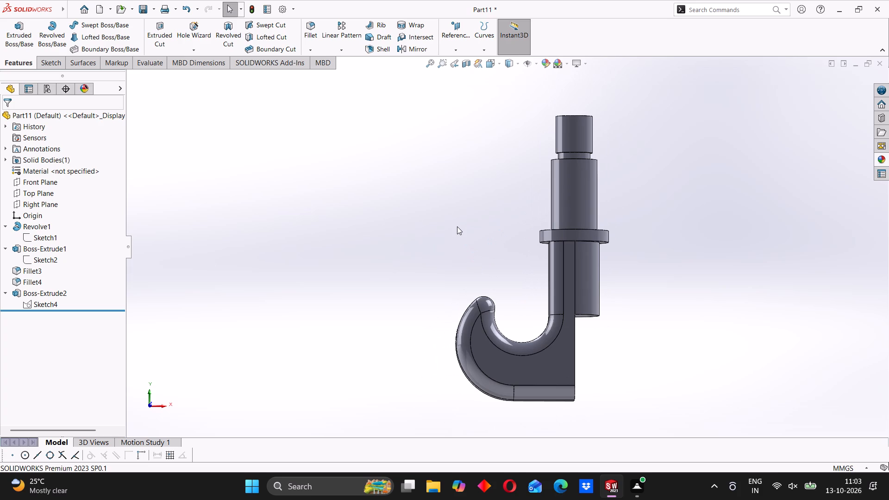
pyautogui.scroll(1, 487, 233)
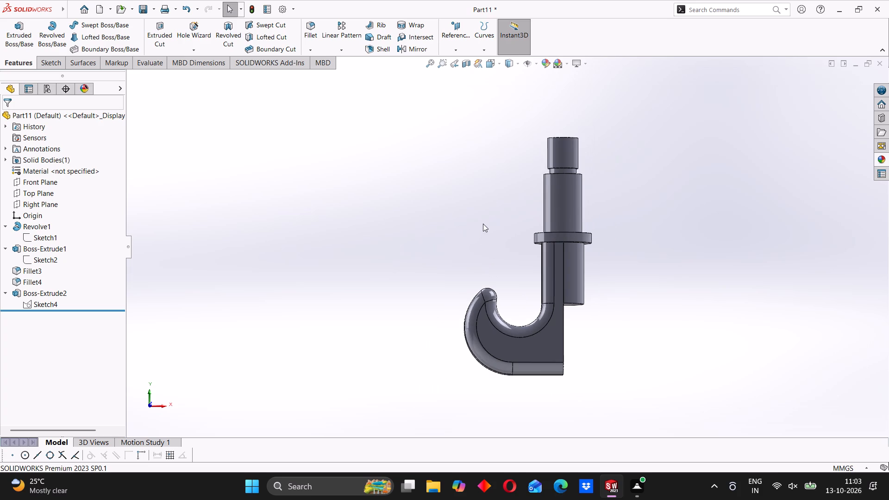
pyautogui.scroll(-2, 483, 224)
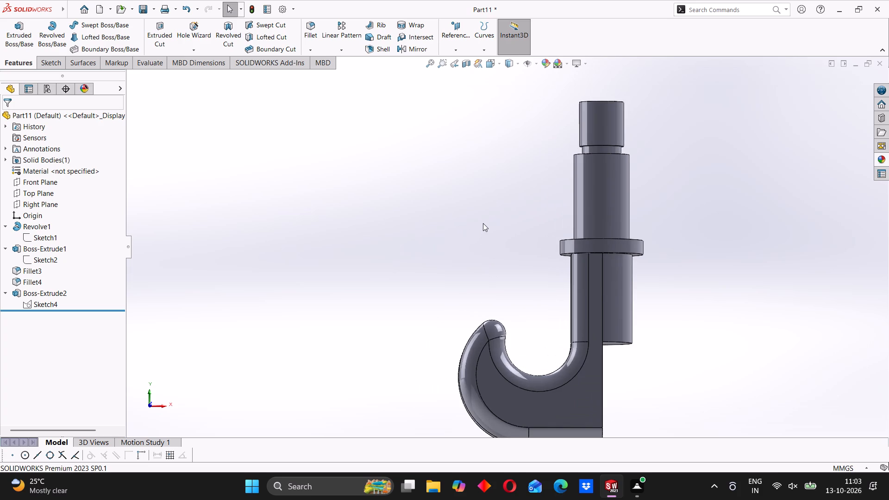
pyautogui.scroll(-2, 513, 203)
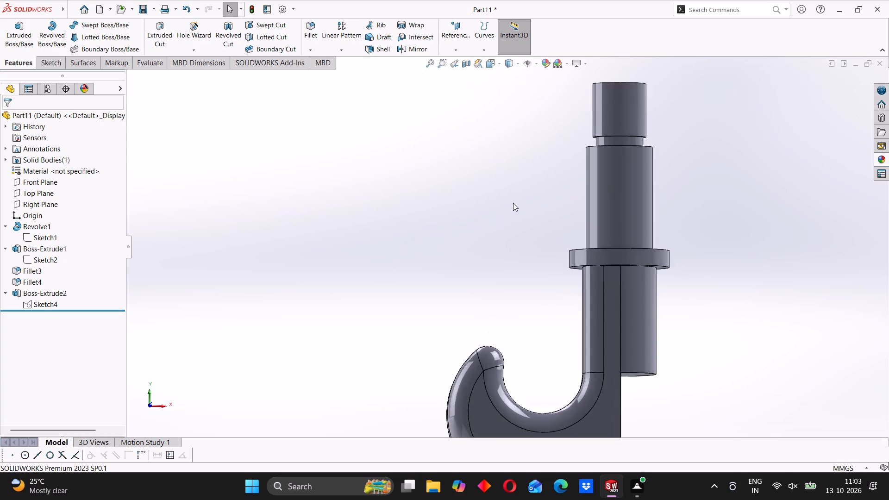
pyautogui.scroll(7, 524, 215)
pyautogui.scroll(-1, 517, 242)
pyautogui.moveTo(518, 248); pyautogui.dragTo(531, 269, button='middle')
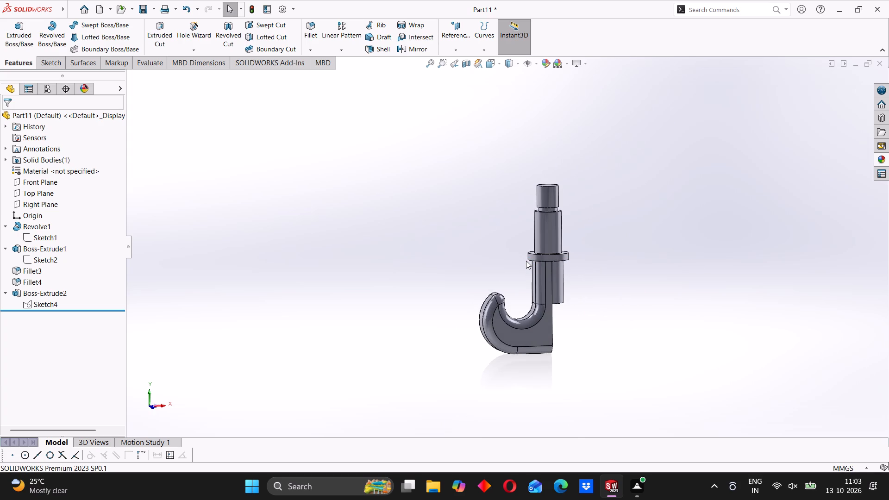
pyautogui.click(502, 263)
pyautogui.scroll(-3, 504, 267)
pyautogui.moveTo(600, 321); pyautogui.dragTo(581, 323, button='middle')
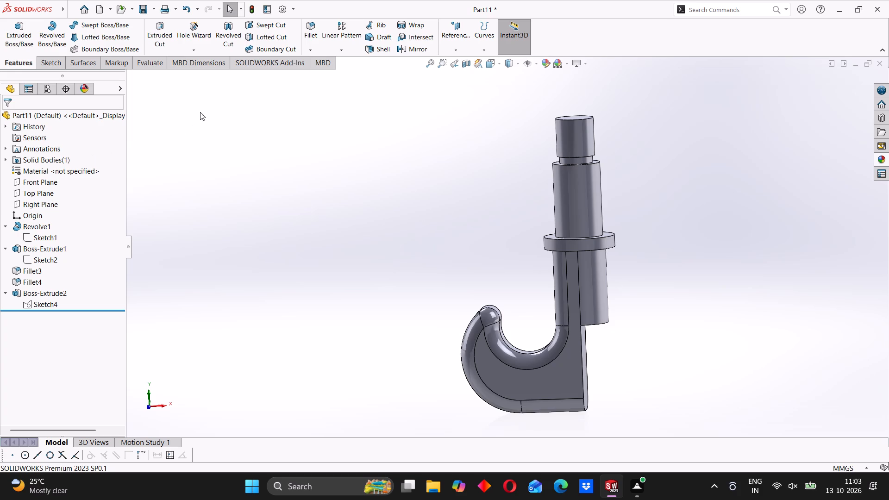
# Mirror Boss-Extrude2, Fillet4, Fillet3 and Boss-Extrude1 about the Right Plane to form the opposite half of the hook.
pyautogui.click(58, 65)
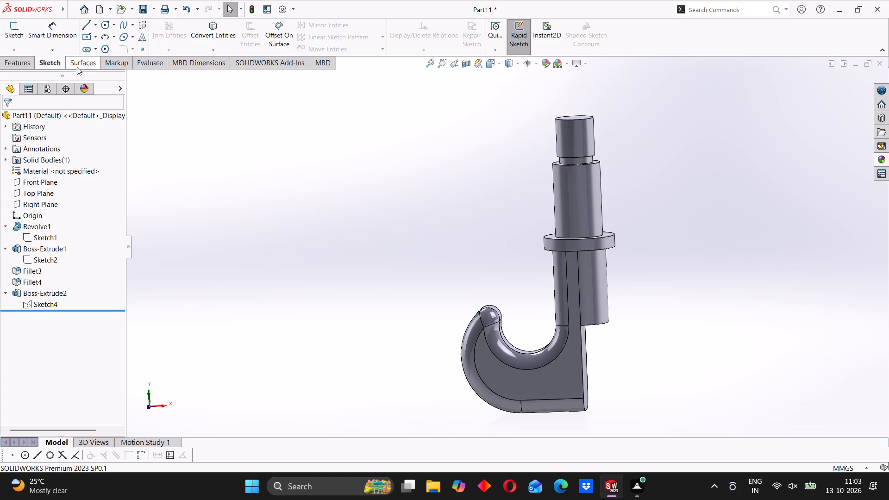
pyautogui.click(20, 61)
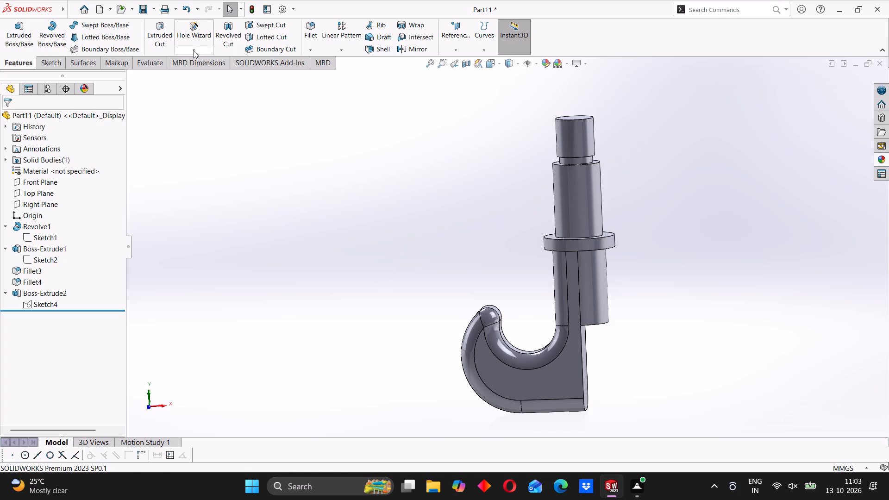
pyautogui.click(343, 54)
pyautogui.click(347, 86)
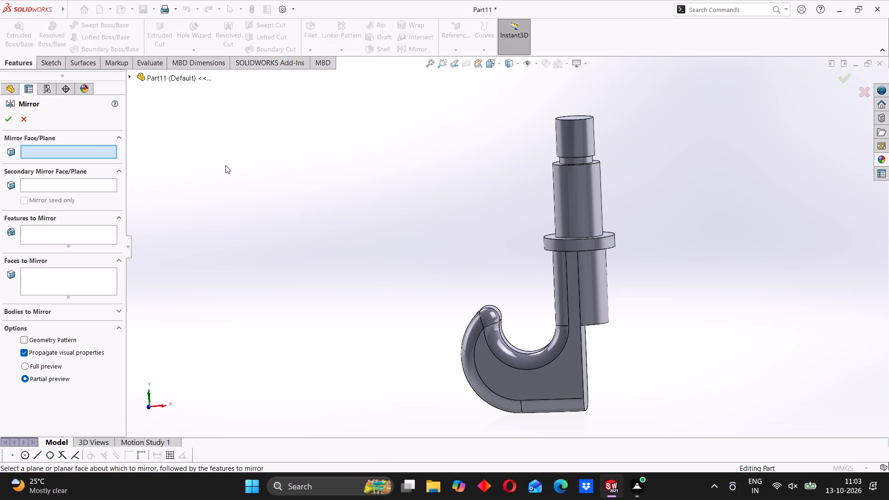
pyautogui.click(130, 77)
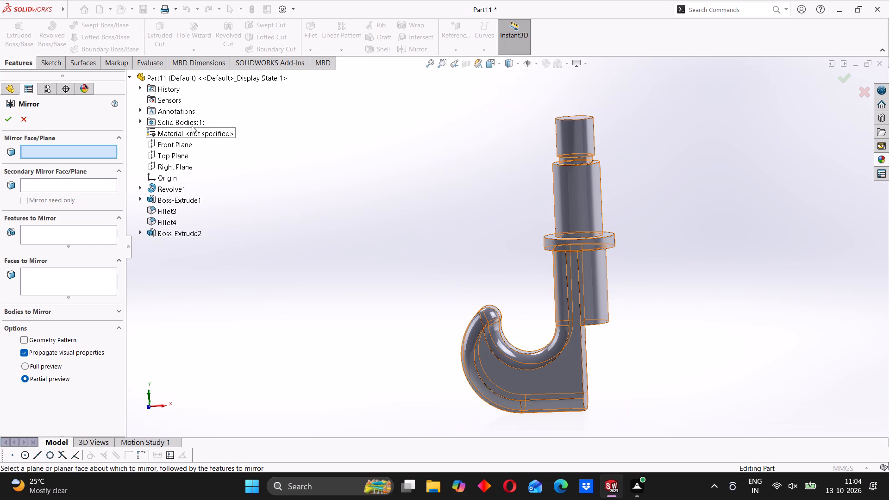
pyautogui.scroll(3, 411, 229)
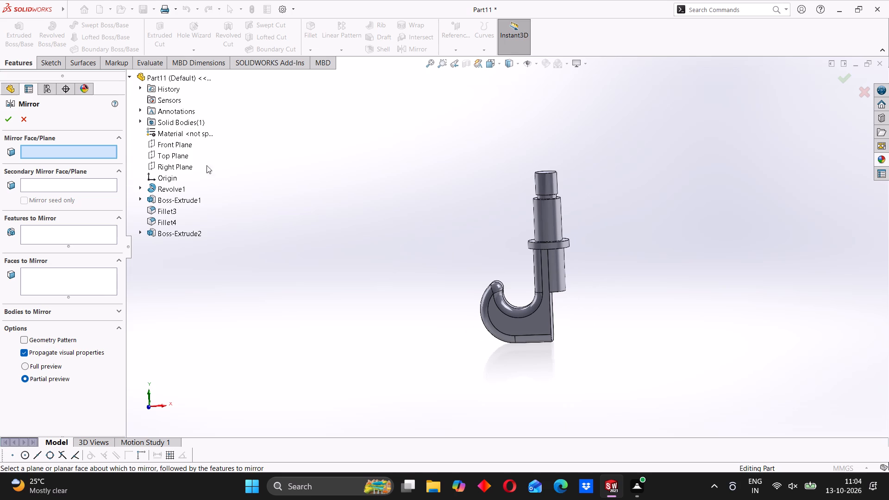
pyautogui.click(174, 148)
pyautogui.moveTo(307, 208); pyautogui.dragTo(316, 216, button='middle')
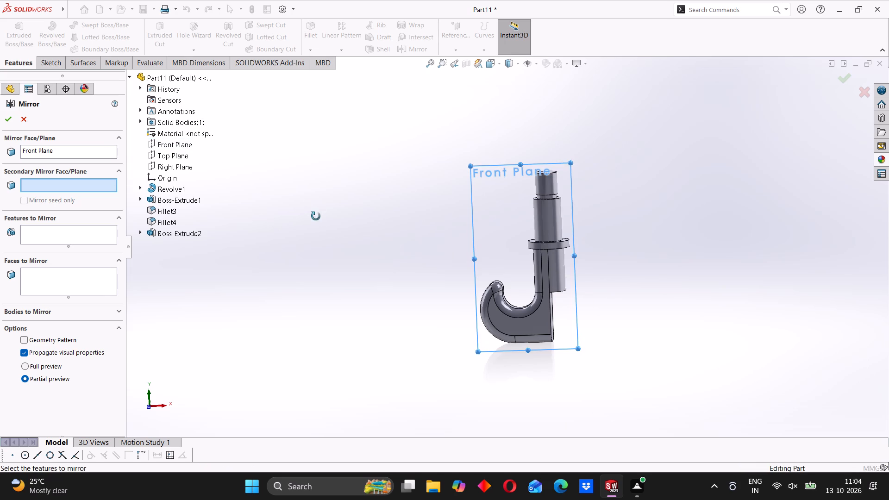
pyautogui.moveTo(316, 216); pyautogui.dragTo(405, 264, button='middle')
pyautogui.rightClick(48, 147)
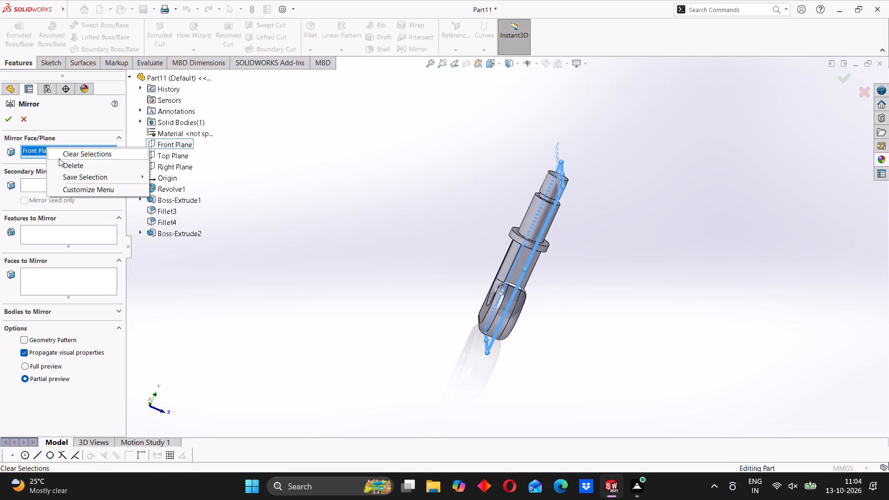
pyautogui.click(70, 165)
pyautogui.click(161, 165)
pyautogui.moveTo(341, 223); pyautogui.dragTo(340, 223, button='middle')
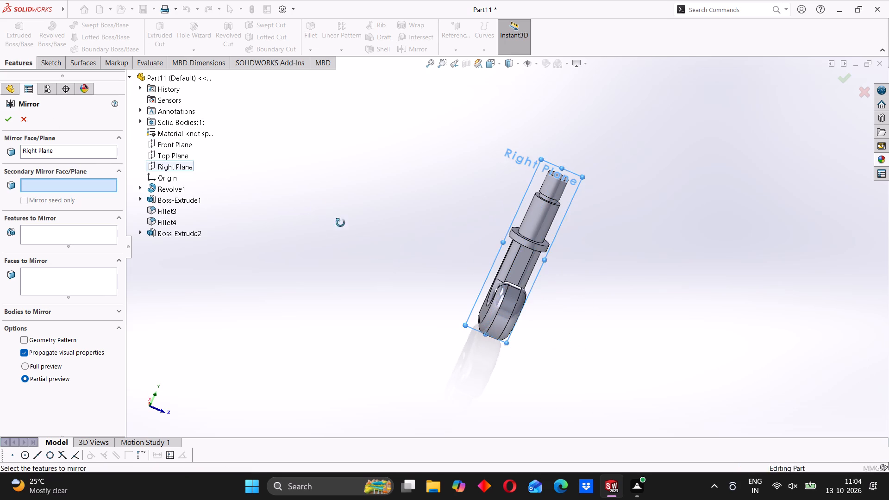
pyautogui.moveTo(340, 223); pyautogui.dragTo(239, 174, button='middle')
pyautogui.click(61, 229)
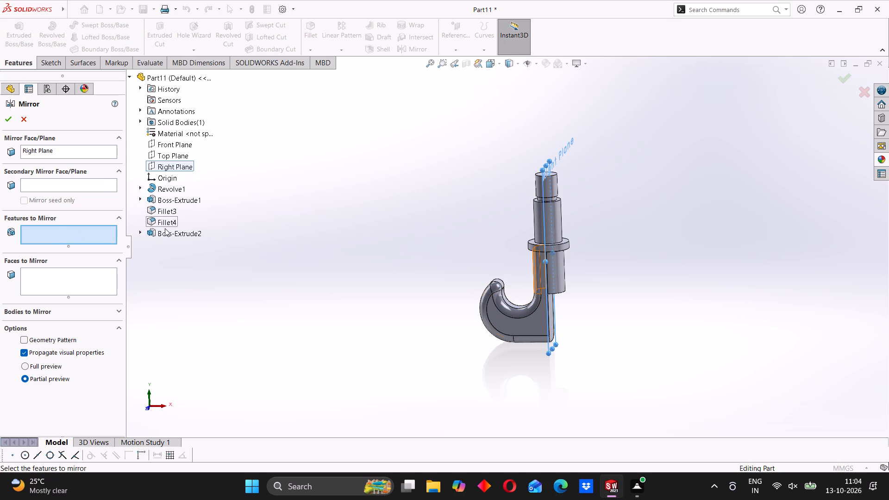
pyautogui.click(174, 236)
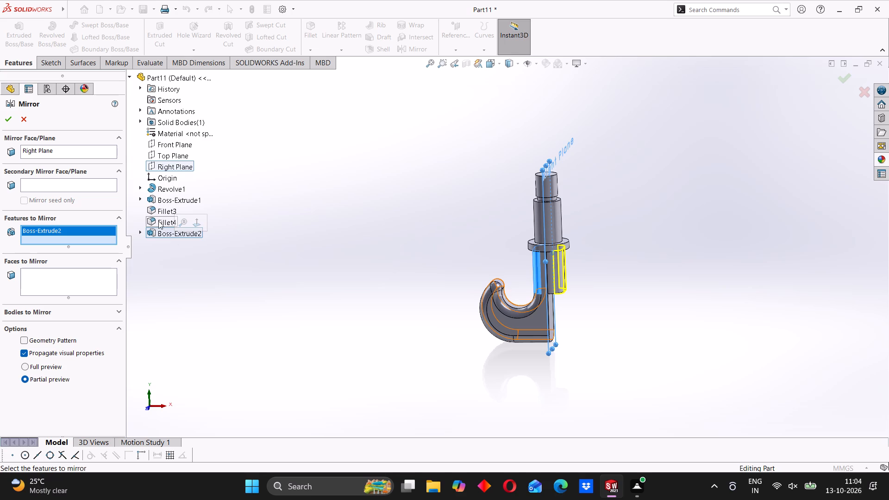
pyautogui.click(160, 219)
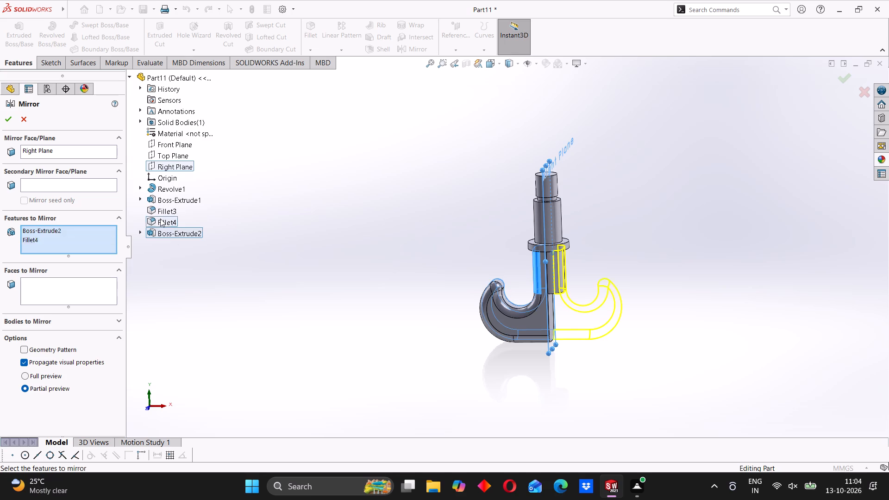
pyautogui.scroll(-3, 252, 230)
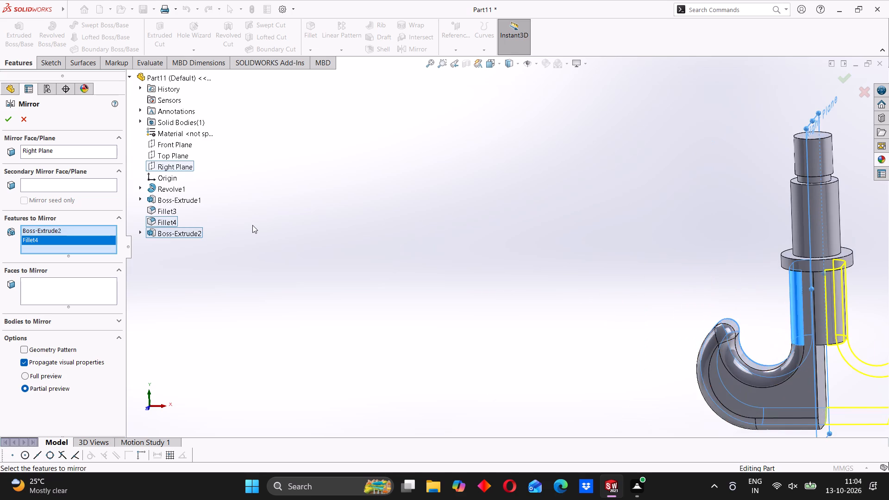
pyautogui.scroll(3, 252, 225)
pyautogui.click(171, 206)
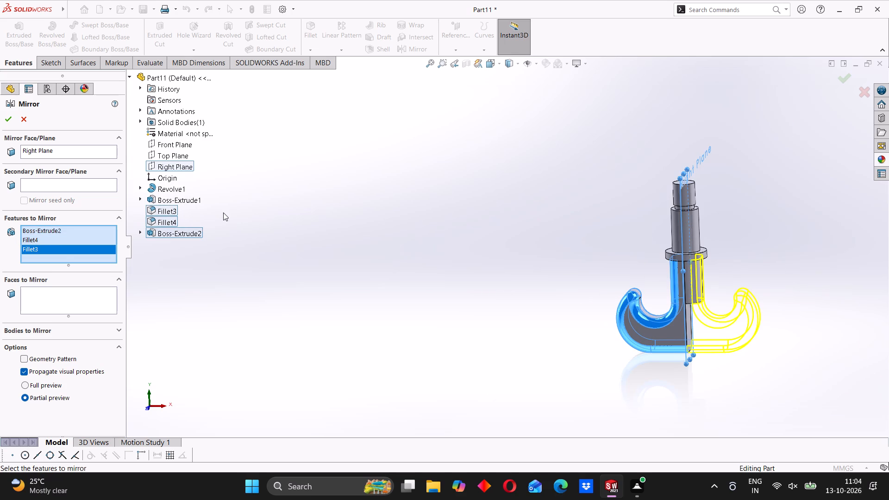
pyautogui.click(184, 198)
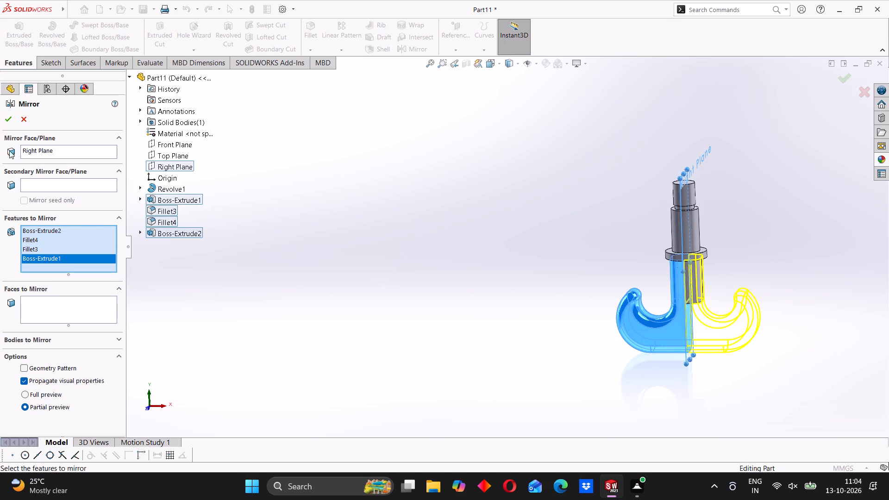
pyautogui.click(12, 119)
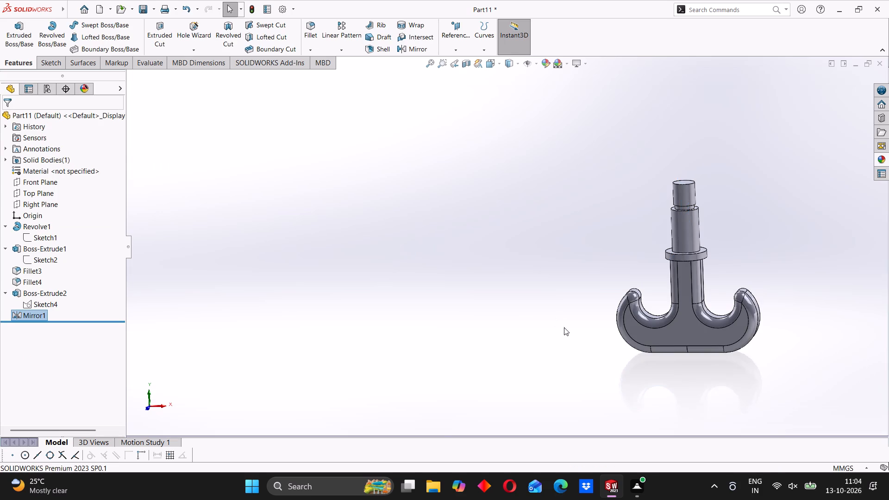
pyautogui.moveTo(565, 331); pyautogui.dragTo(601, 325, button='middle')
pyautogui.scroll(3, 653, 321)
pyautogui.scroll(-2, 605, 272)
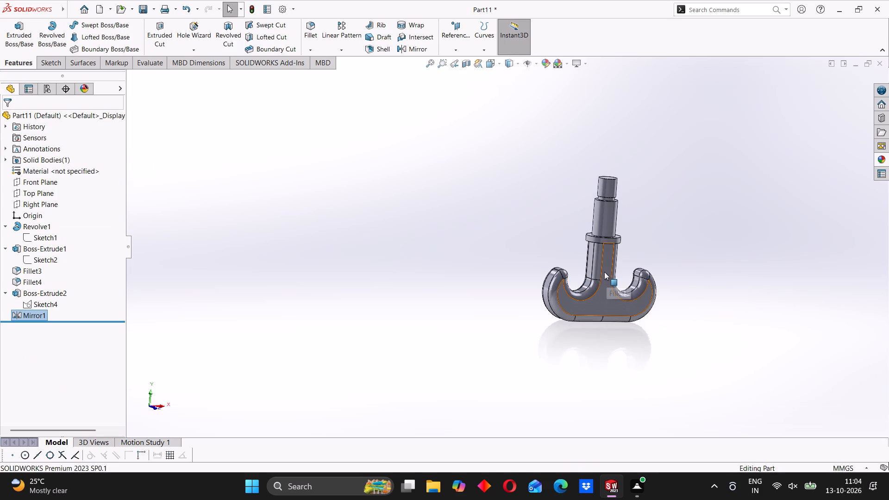
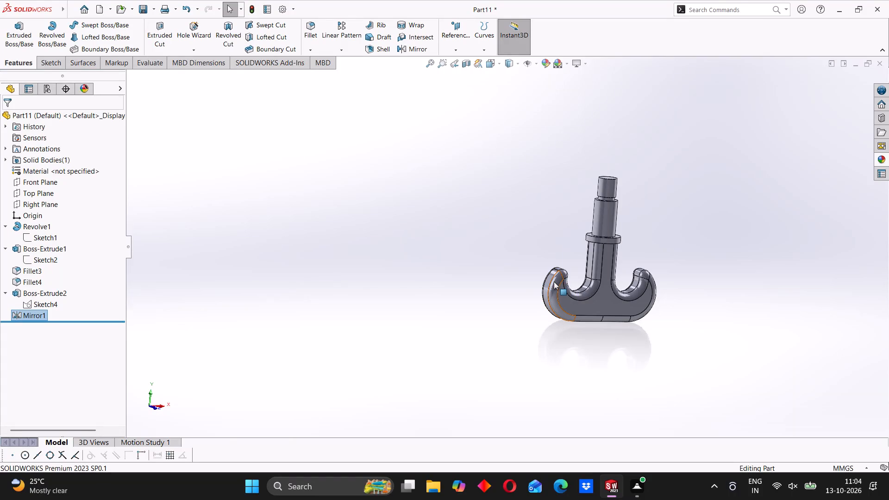
# Examine the mirrored double hook from the front, side and back, checking both curved arms, the neck and the collar.
pyautogui.scroll(-3, 577, 265)
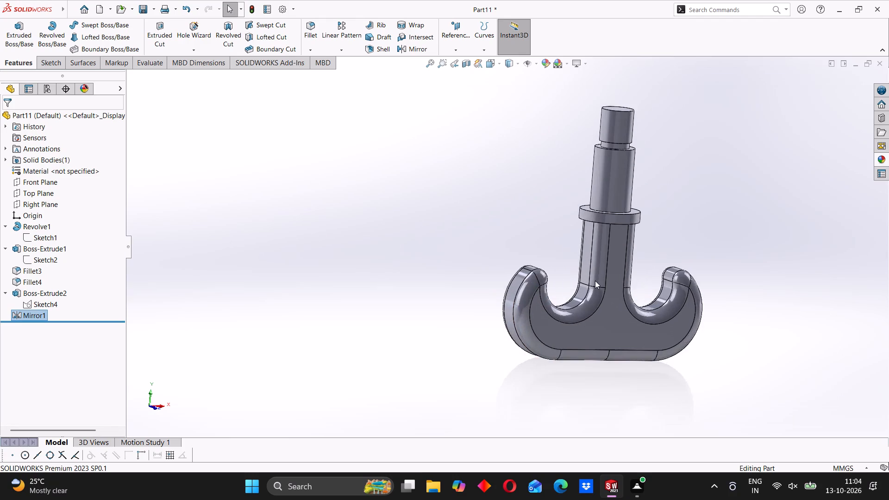
pyautogui.moveTo(602, 287); pyautogui.dragTo(577, 289, button='middle')
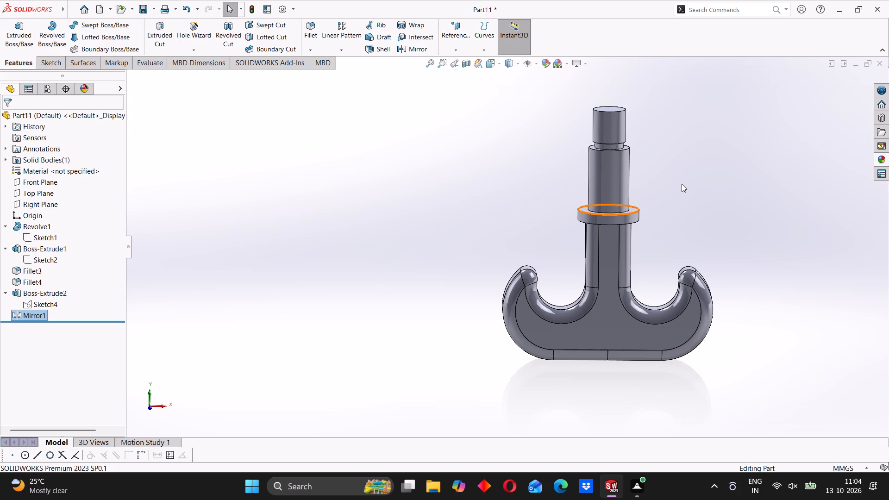
pyautogui.scroll(3, 644, 202)
pyautogui.moveTo(645, 237); pyautogui.dragTo(601, 244, button='middle')
pyautogui.scroll(1, 611, 229)
pyautogui.moveTo(626, 229); pyautogui.dragTo(615, 236, button='middle')
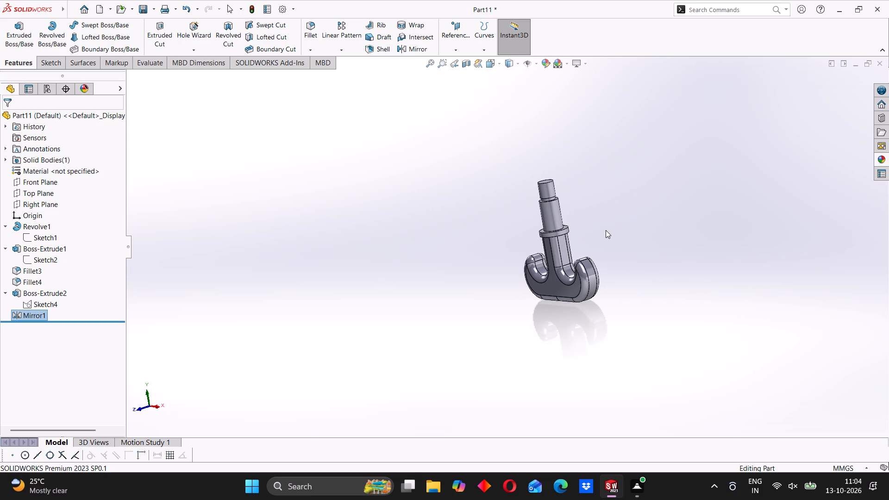
pyautogui.moveTo(584, 230); pyautogui.dragTo(557, 248, button='middle')
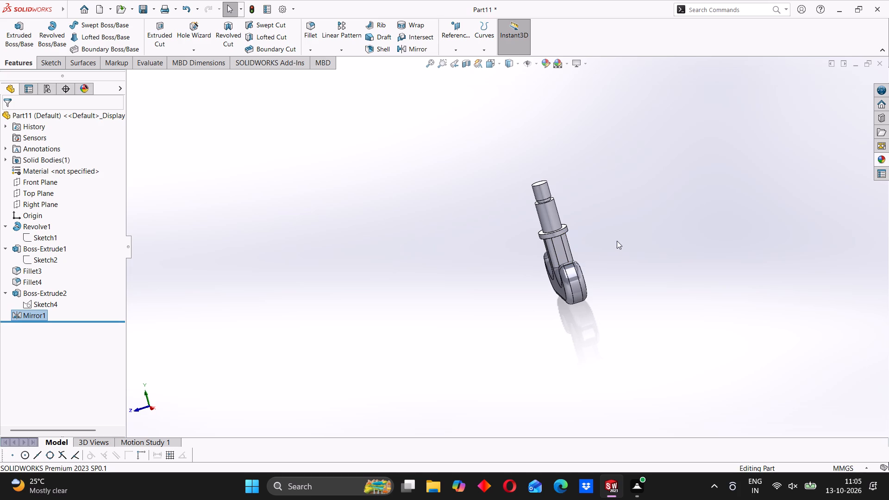
pyautogui.scroll(2, 594, 253)
pyautogui.moveTo(592, 254); pyautogui.dragTo(493, 264, button='middle')
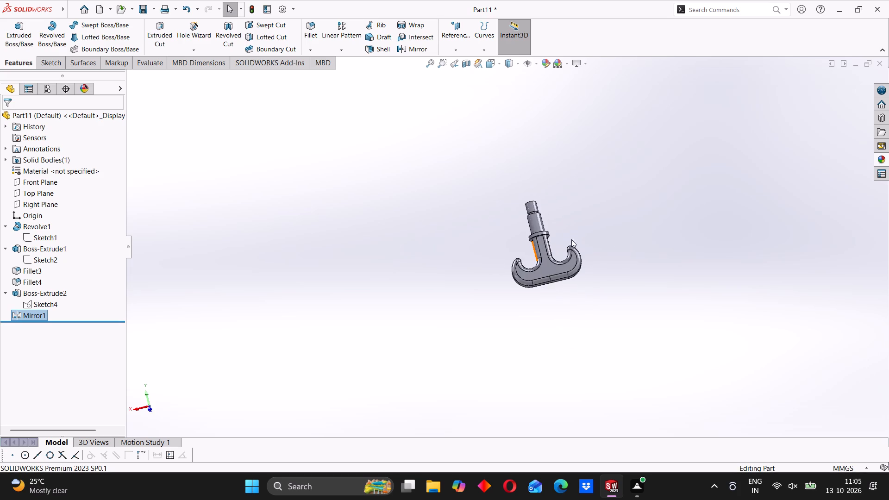
pyautogui.moveTo(576, 237); pyautogui.dragTo(566, 279, button='middle')
pyautogui.scroll(-4, 572, 257)
pyautogui.moveTo(512, 253); pyautogui.dragTo(532, 282, button='middle')
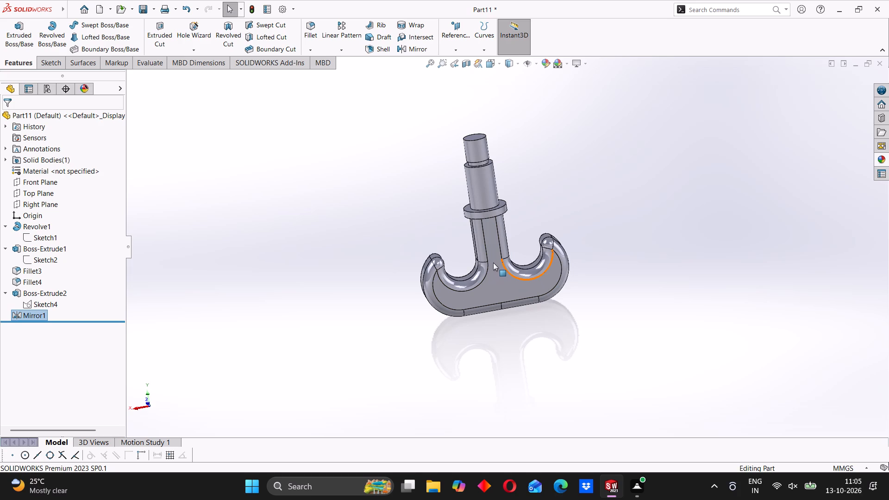
pyautogui.scroll(1, 492, 288)
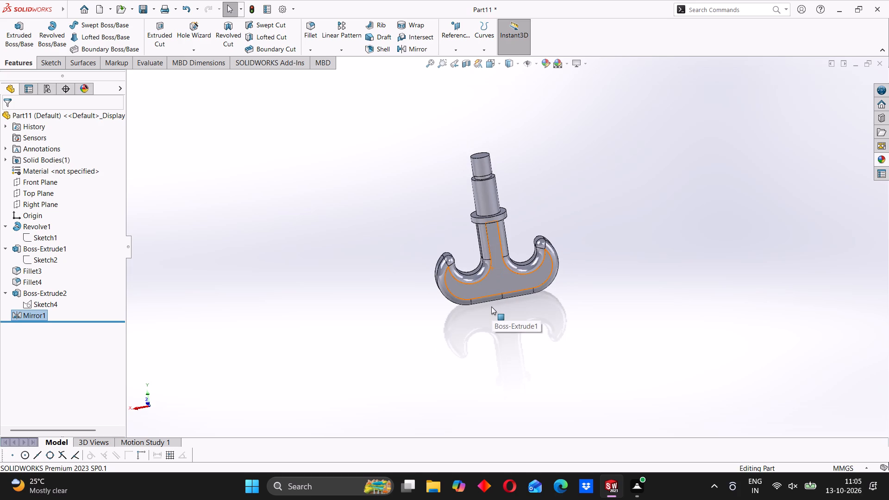
pyautogui.scroll(-4, 472, 277)
pyautogui.moveTo(646, 257); pyautogui.dragTo(564, 256, button='middle')
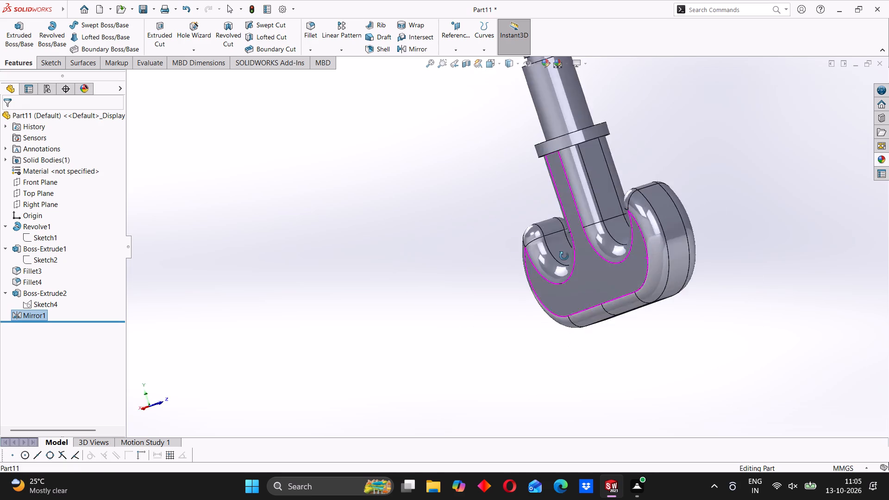
pyautogui.moveTo(564, 256); pyautogui.dragTo(512, 244, button='middle')
pyautogui.scroll(3, 727, 227)
pyautogui.moveTo(576, 189); pyautogui.dragTo(682, 237, button='middle')
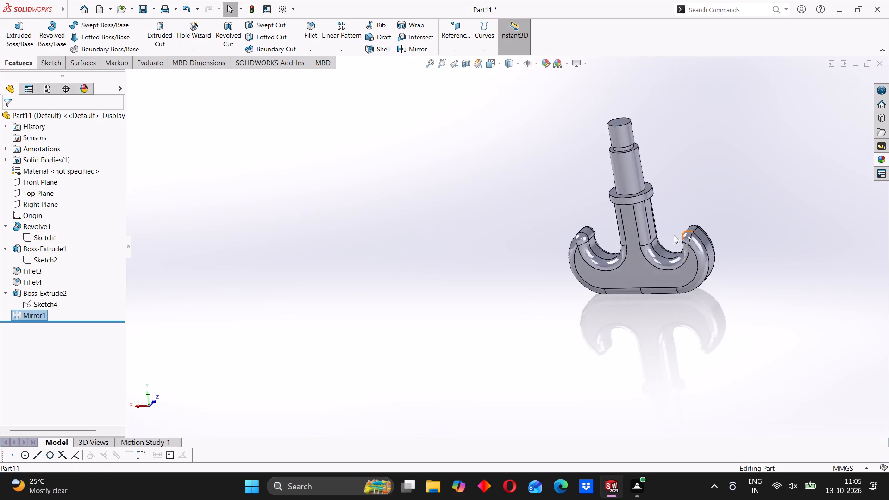
# Fillet the edge where the hook's neck meets the underside of the collar with a 3 mm radius.
pyautogui.moveTo(638, 253); pyautogui.dragTo(680, 212, button='middle')
pyautogui.scroll(-7, 609, 217)
pyautogui.moveTo(624, 233); pyautogui.dragTo(614, 196, button='middle')
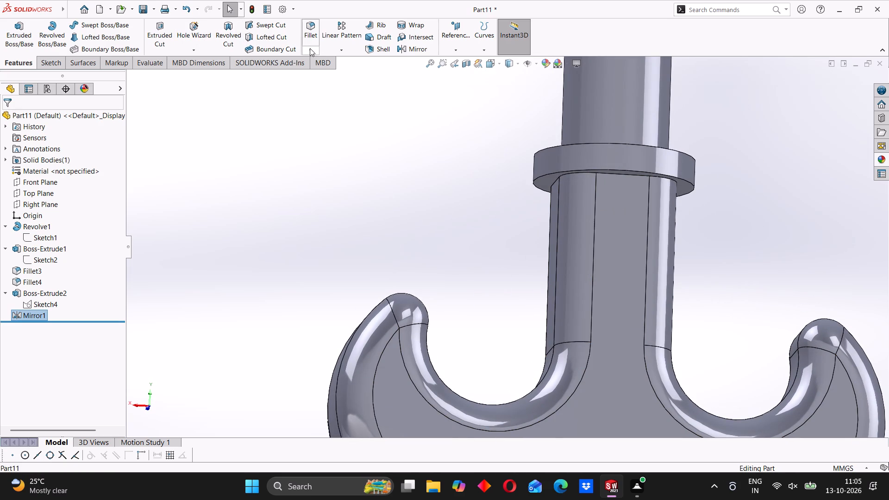
pyautogui.click(310, 30)
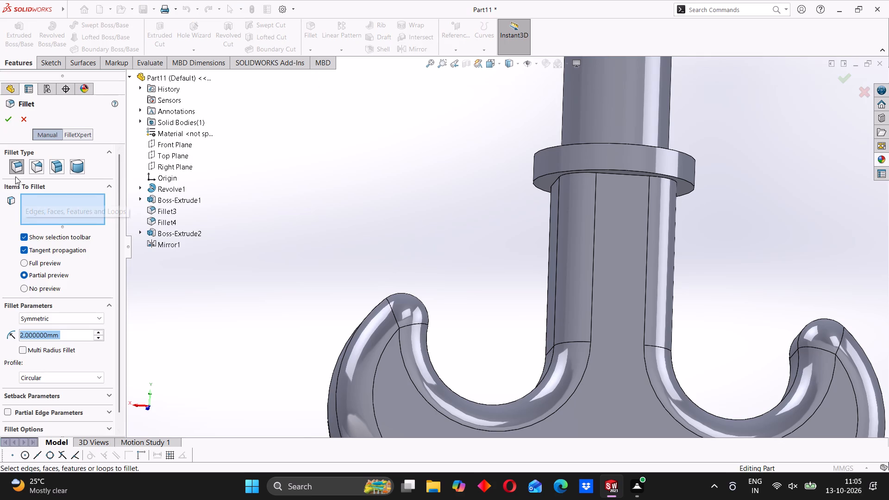
pyautogui.press('3')
pyautogui.press('Return')
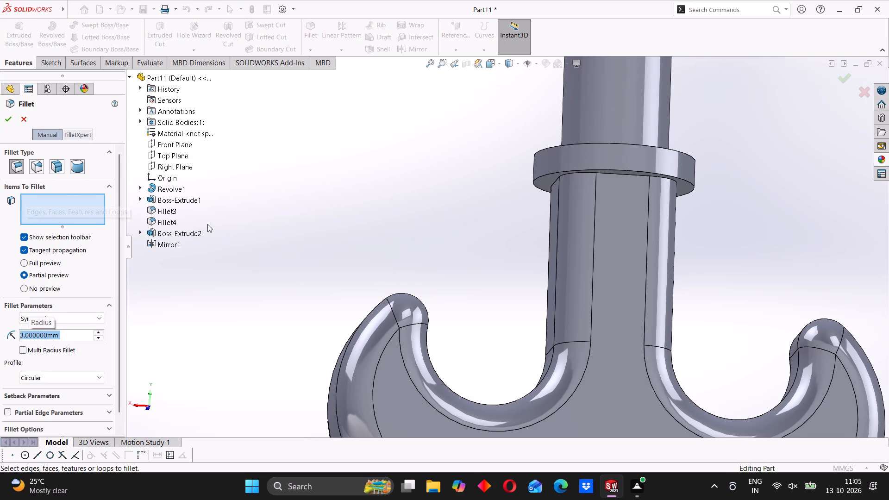
pyautogui.click(587, 176)
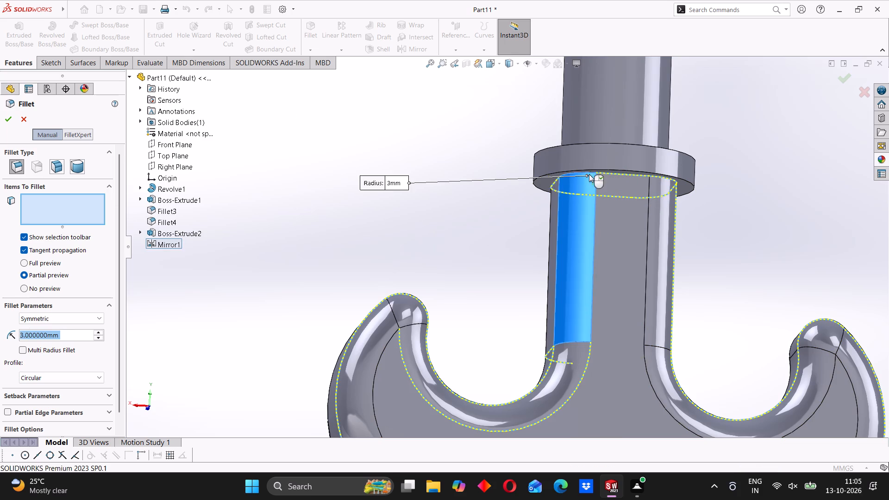
pyautogui.click(611, 173)
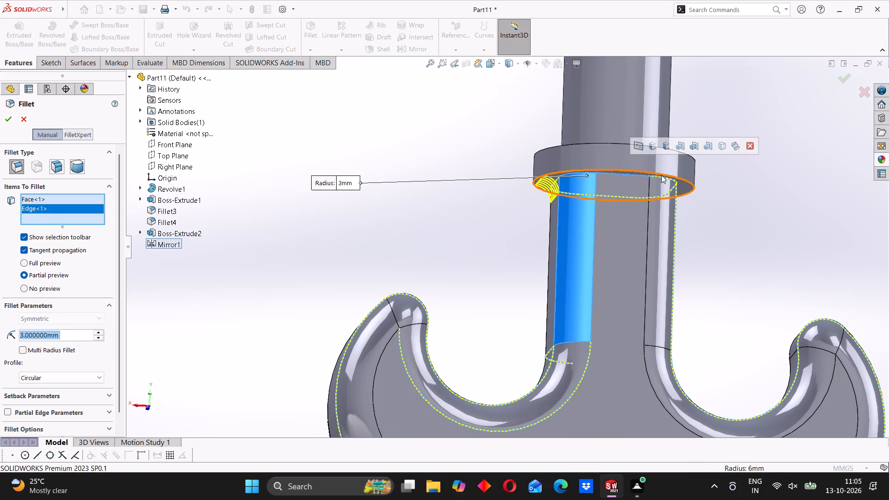
pyautogui.moveTo(666, 201); pyautogui.dragTo(613, 214, button='middle')
pyautogui.moveTo(636, 204); pyautogui.dragTo(657, 192, button='middle')
pyautogui.rightClick(43, 206)
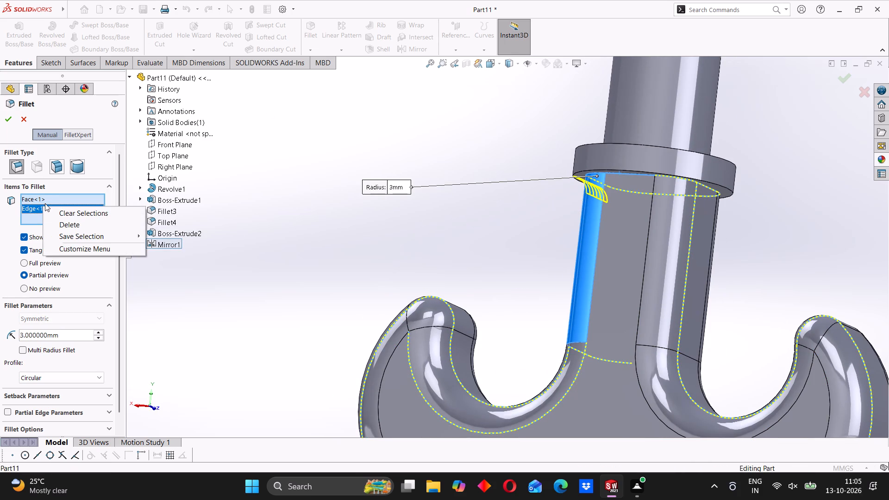
pyautogui.click(63, 222)
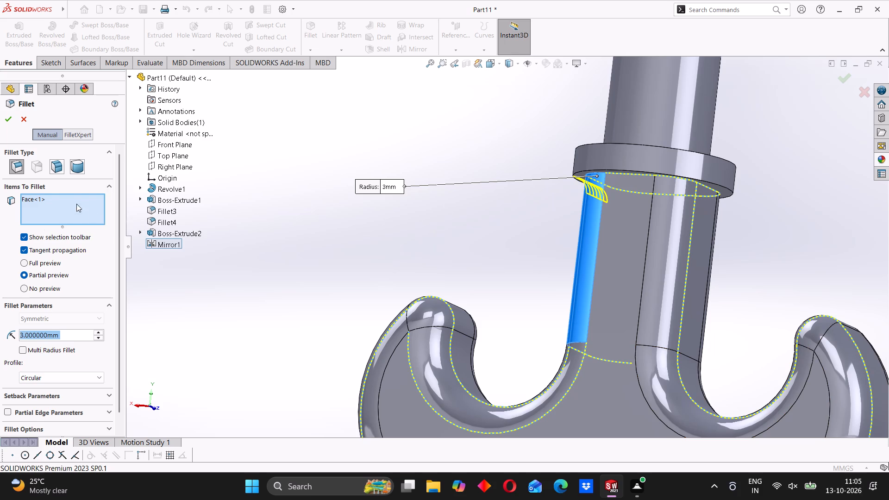
pyautogui.rightClick(44, 196)
pyautogui.click(64, 212)
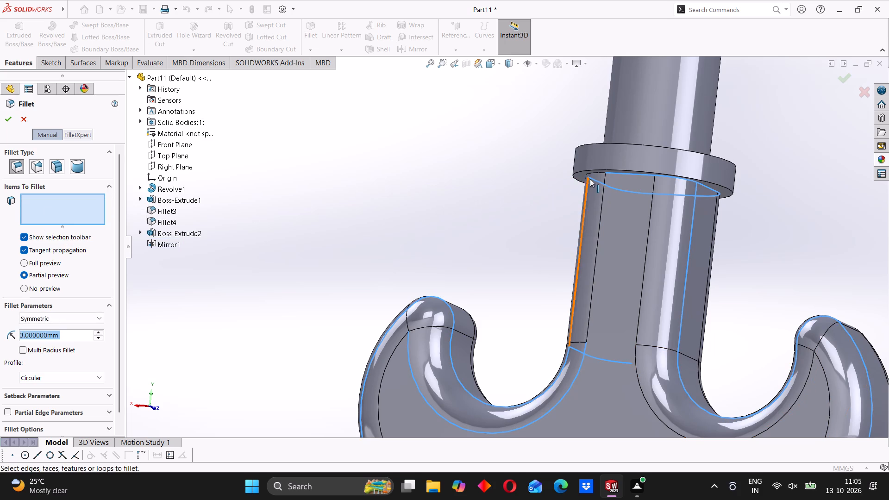
pyautogui.moveTo(496, 201); pyautogui.dragTo(534, 212, button='middle')
pyautogui.click(509, 206)
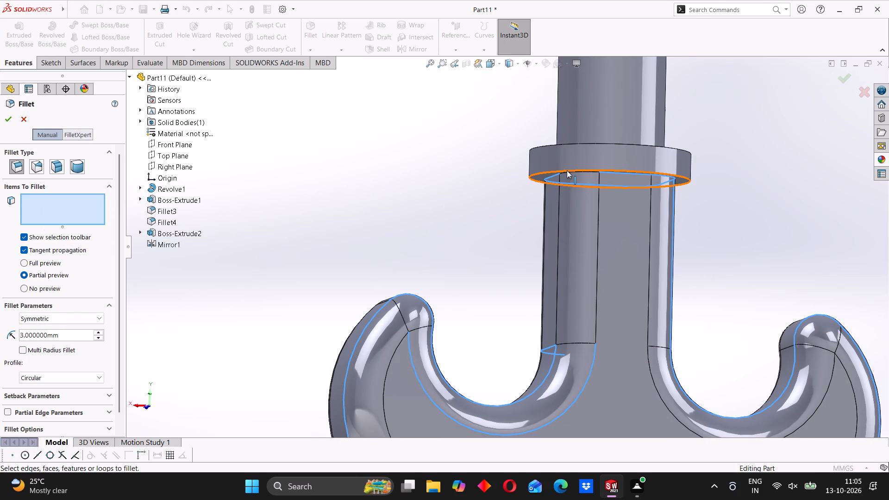
pyautogui.scroll(-4, 562, 177)
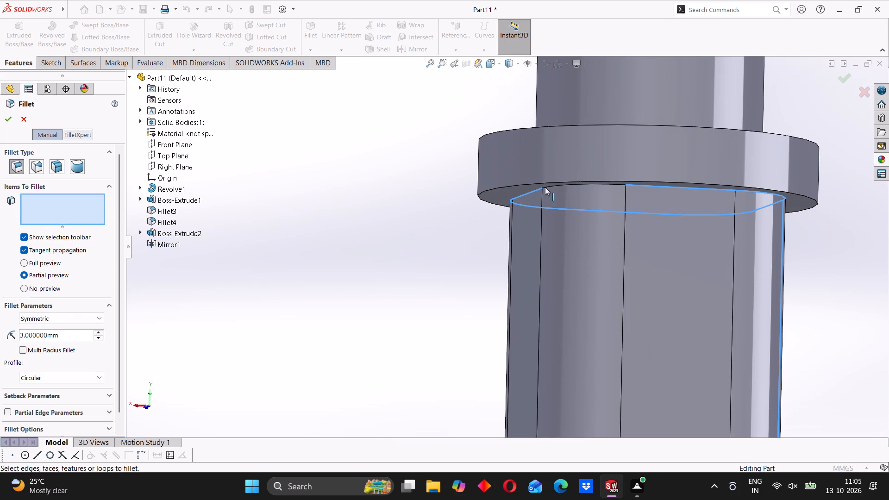
pyautogui.click(545, 187)
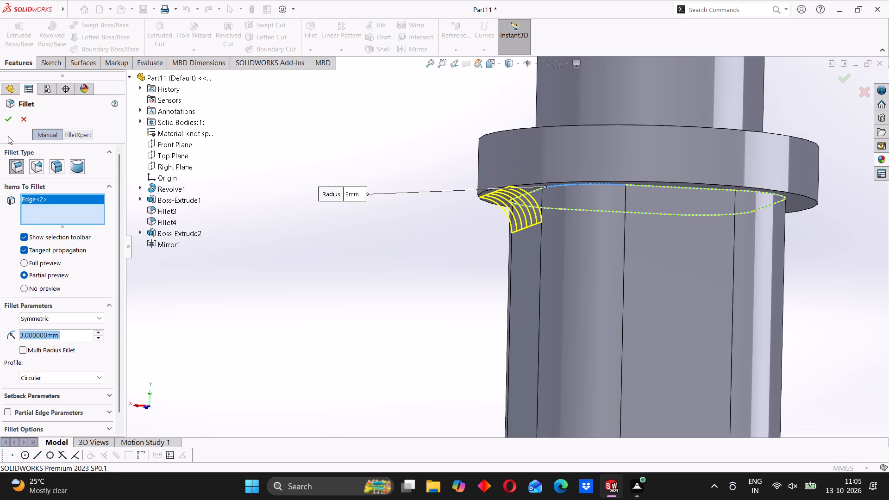
pyautogui.click(10, 119)
# Examine the double hook from several angles and distances, checking the fillet beneath the collar and the rounded hook tips.
pyautogui.scroll(2, 544, 231)
pyautogui.scroll(2, 633, 237)
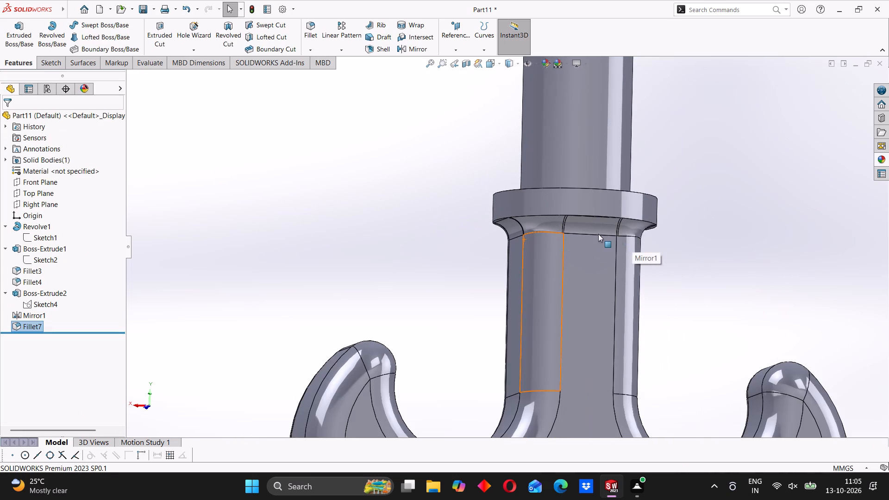
pyautogui.scroll(3, 598, 233)
pyautogui.moveTo(572, 249); pyautogui.dragTo(564, 297, button='middle')
pyautogui.scroll(2, 477, 278)
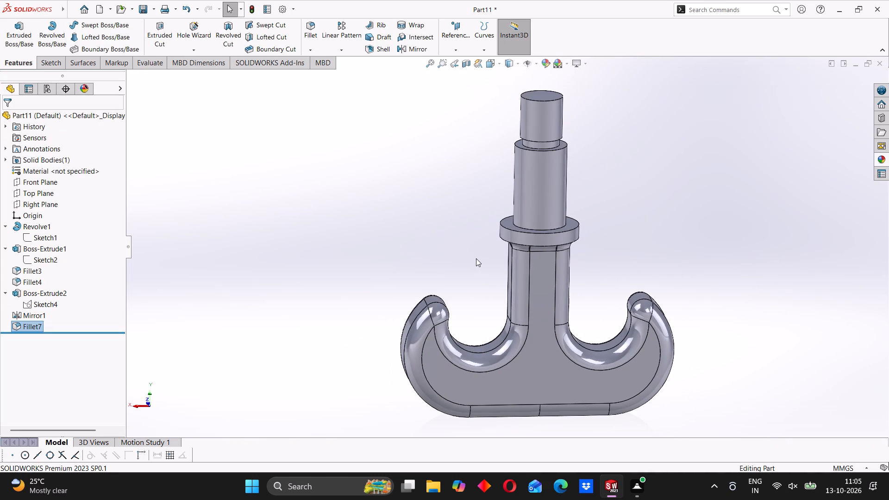
pyautogui.scroll(1, 484, 258)
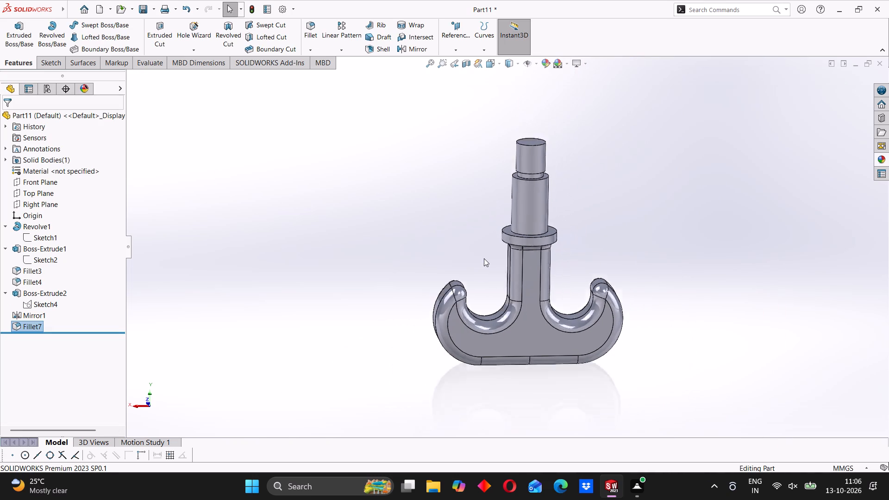
pyautogui.scroll(-1, 484, 258)
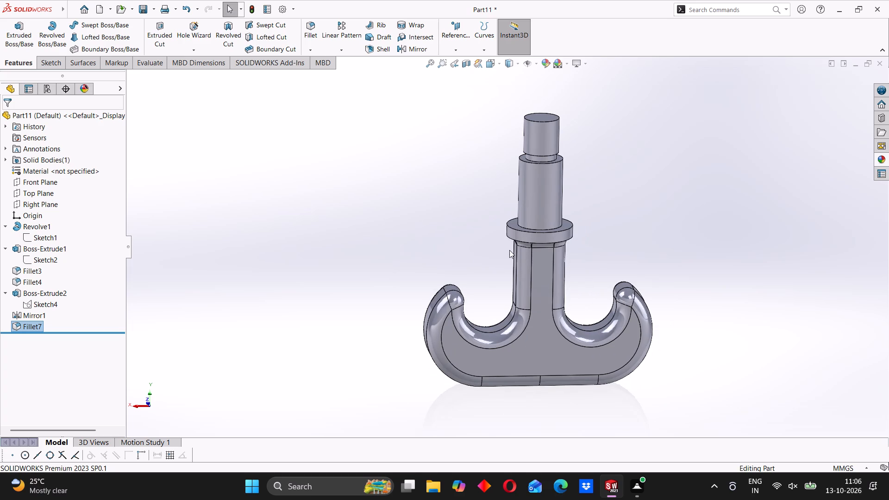
pyautogui.scroll(2, 521, 266)
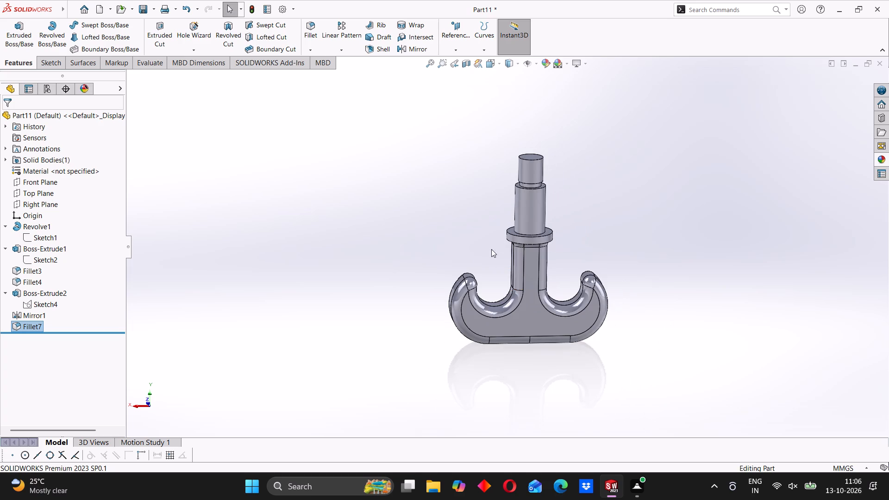
pyautogui.moveTo(486, 245); pyautogui.dragTo(519, 254, button='middle')
pyautogui.moveTo(509, 250); pyautogui.dragTo(470, 247, button='middle')
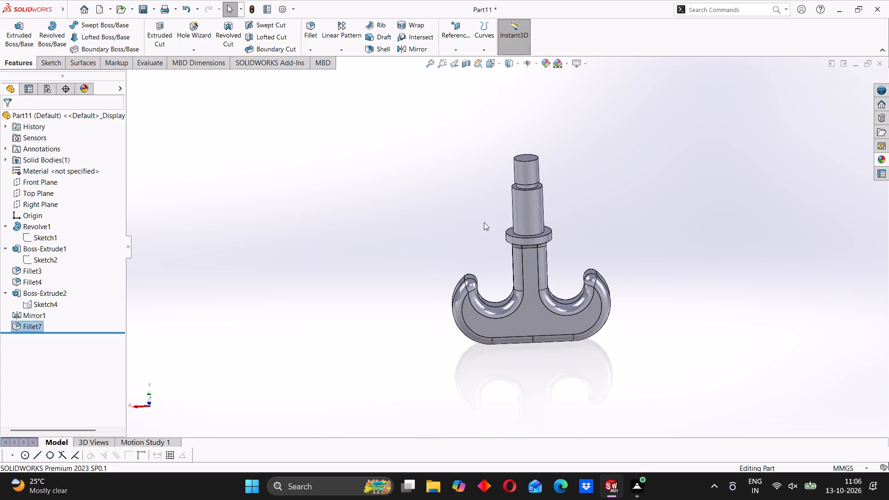
pyautogui.scroll(-1, 484, 222)
pyautogui.moveTo(582, 231); pyautogui.dragTo(569, 235, button='middle')
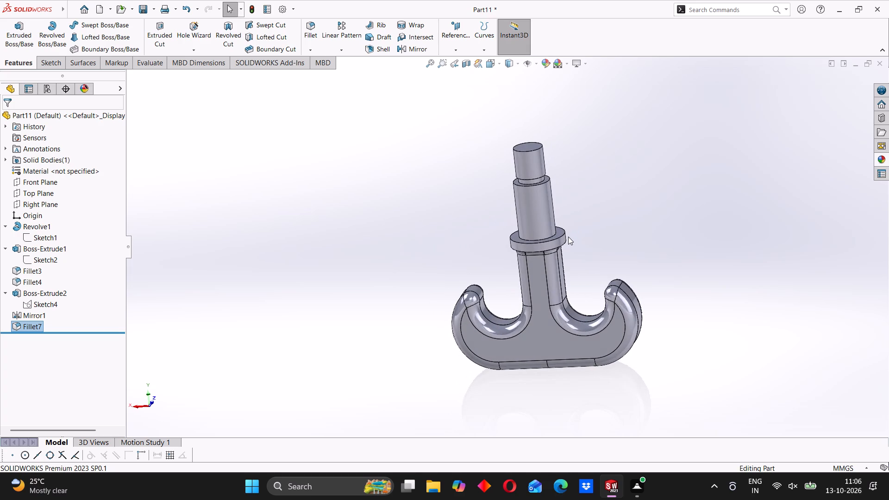
pyautogui.moveTo(629, 286); pyautogui.dragTo(498, 284, button='middle')
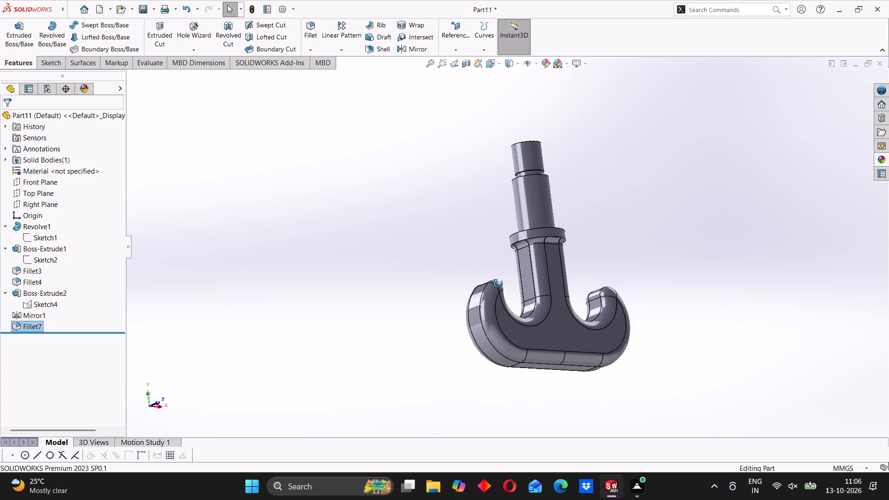
pyautogui.moveTo(498, 284); pyautogui.dragTo(532, 302, button='middle')
pyautogui.scroll(-2, 482, 274)
pyautogui.moveTo(482, 274); pyautogui.dragTo(513, 268, button='middle')
pyautogui.scroll(-2, 517, 264)
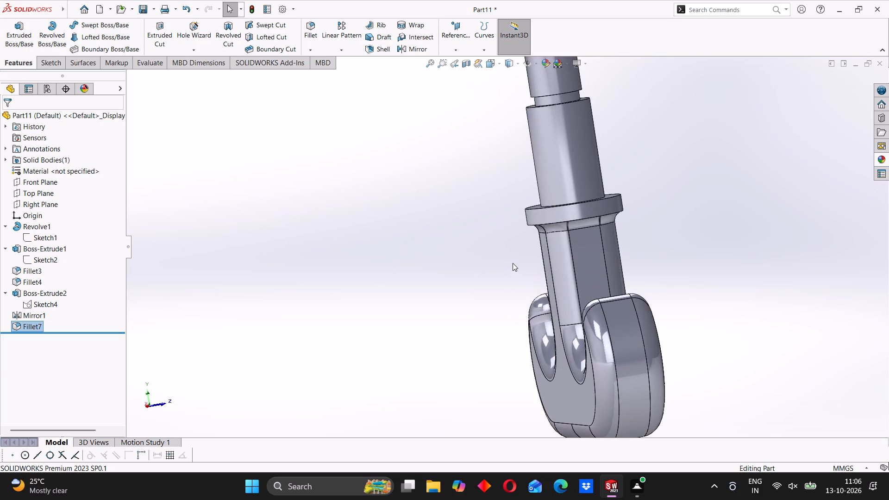
pyautogui.moveTo(489, 262); pyautogui.dragTo(512, 252, button='middle')
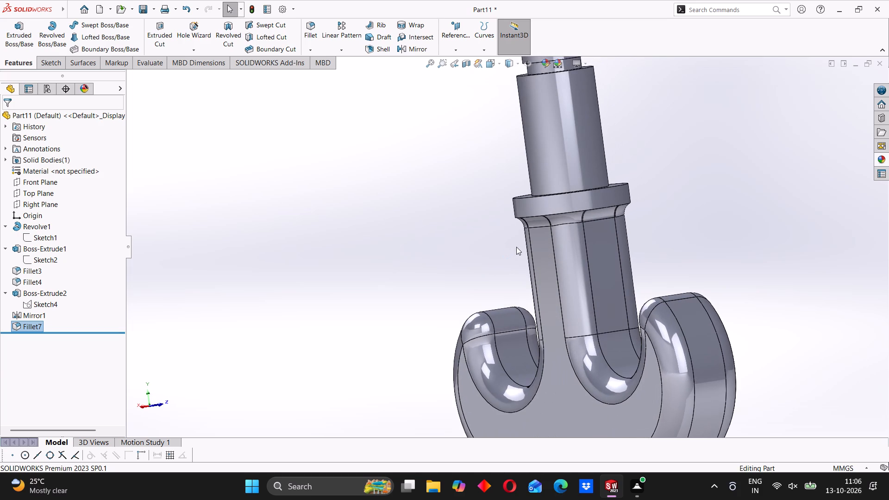
pyautogui.moveTo(489, 281); pyautogui.dragTo(540, 331, button='middle')
pyautogui.moveTo(415, 278); pyautogui.dragTo(425, 299, button='middle')
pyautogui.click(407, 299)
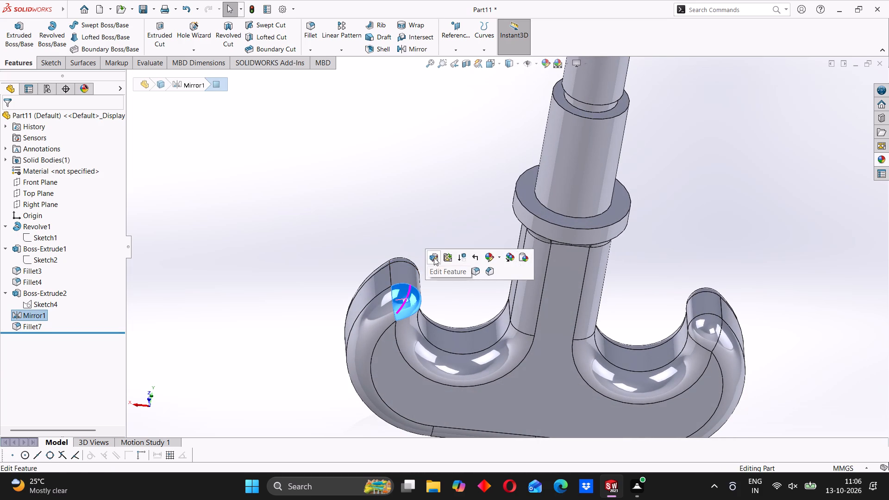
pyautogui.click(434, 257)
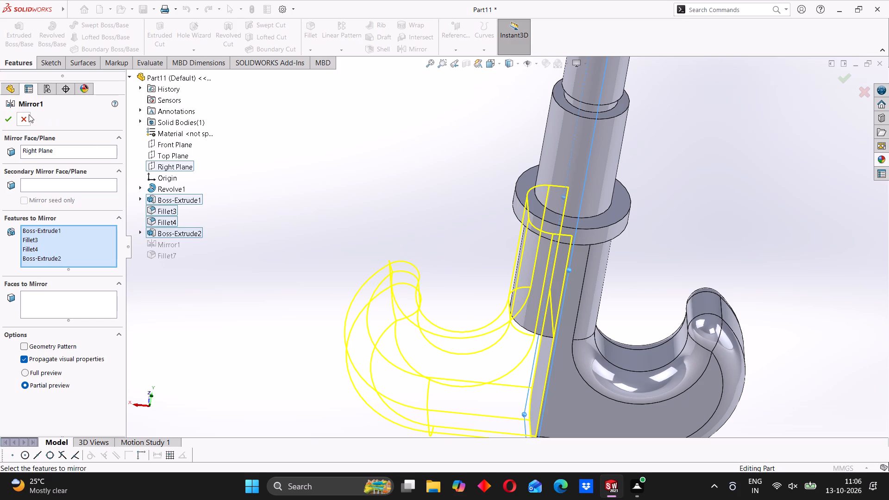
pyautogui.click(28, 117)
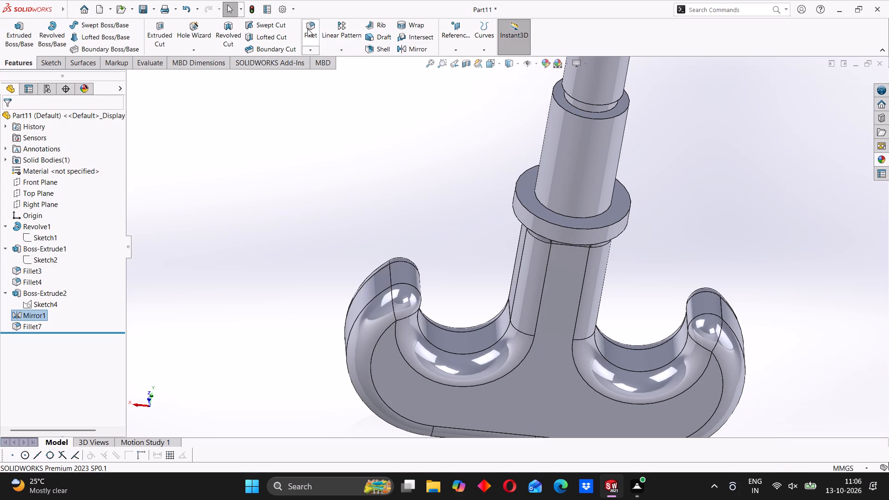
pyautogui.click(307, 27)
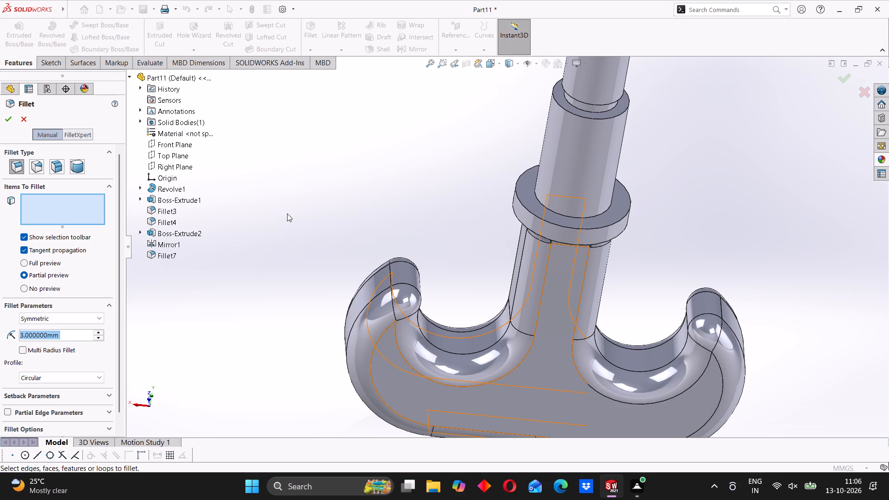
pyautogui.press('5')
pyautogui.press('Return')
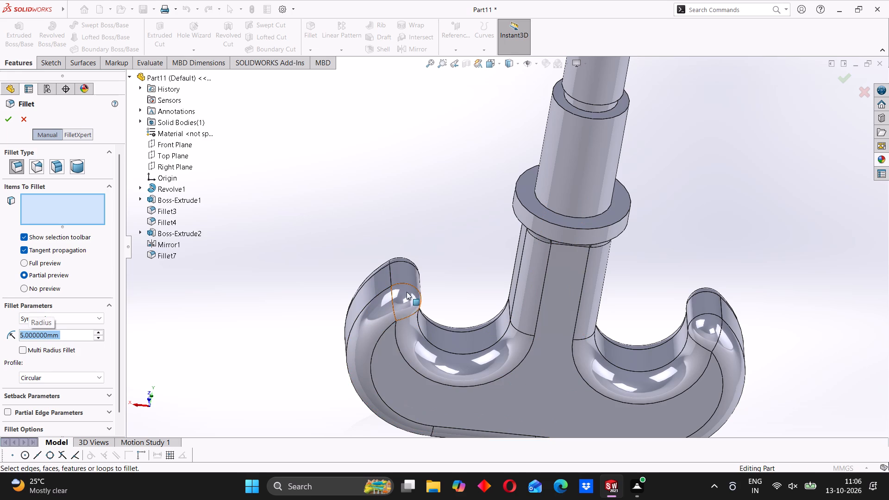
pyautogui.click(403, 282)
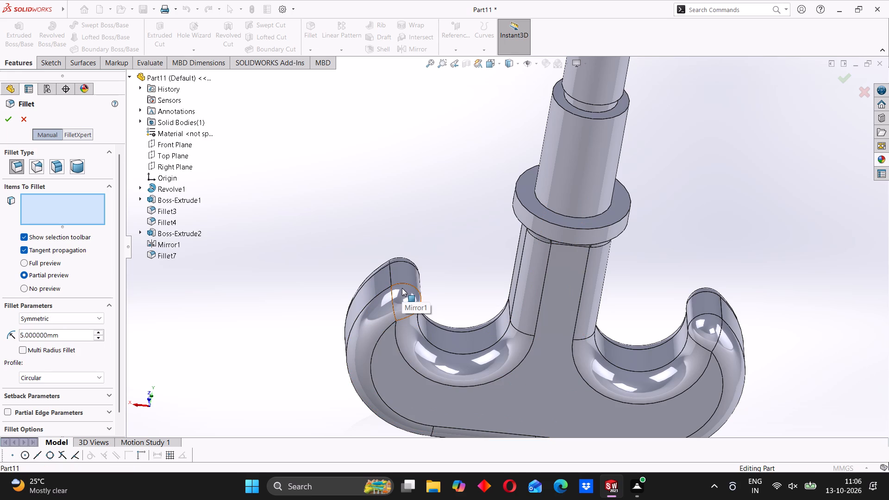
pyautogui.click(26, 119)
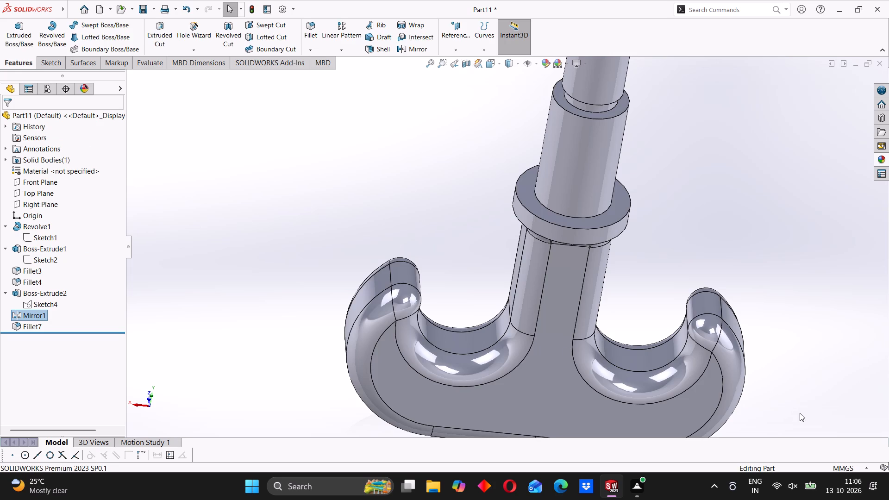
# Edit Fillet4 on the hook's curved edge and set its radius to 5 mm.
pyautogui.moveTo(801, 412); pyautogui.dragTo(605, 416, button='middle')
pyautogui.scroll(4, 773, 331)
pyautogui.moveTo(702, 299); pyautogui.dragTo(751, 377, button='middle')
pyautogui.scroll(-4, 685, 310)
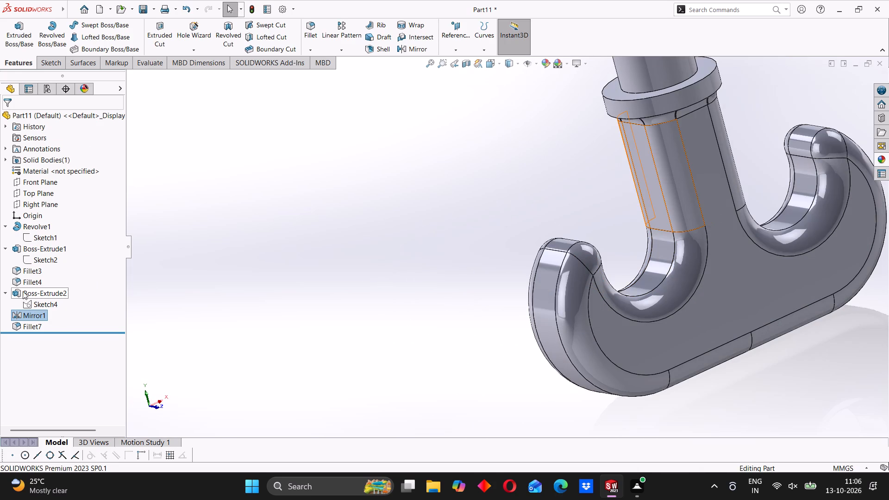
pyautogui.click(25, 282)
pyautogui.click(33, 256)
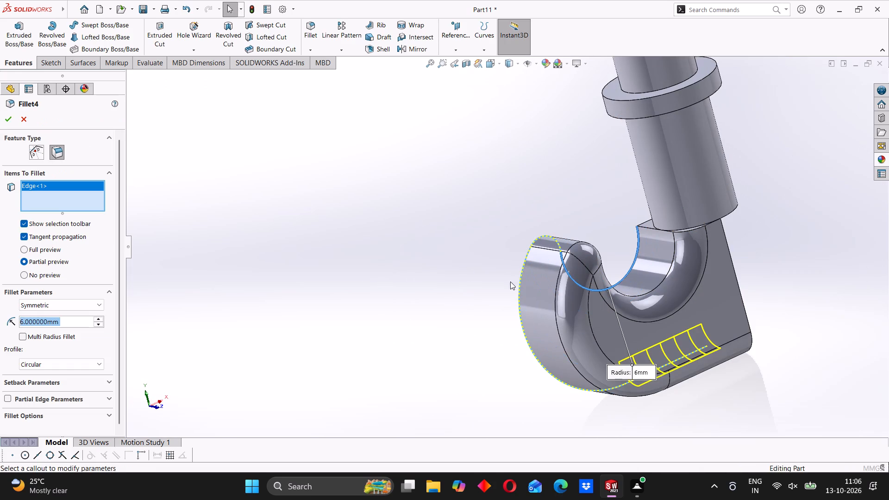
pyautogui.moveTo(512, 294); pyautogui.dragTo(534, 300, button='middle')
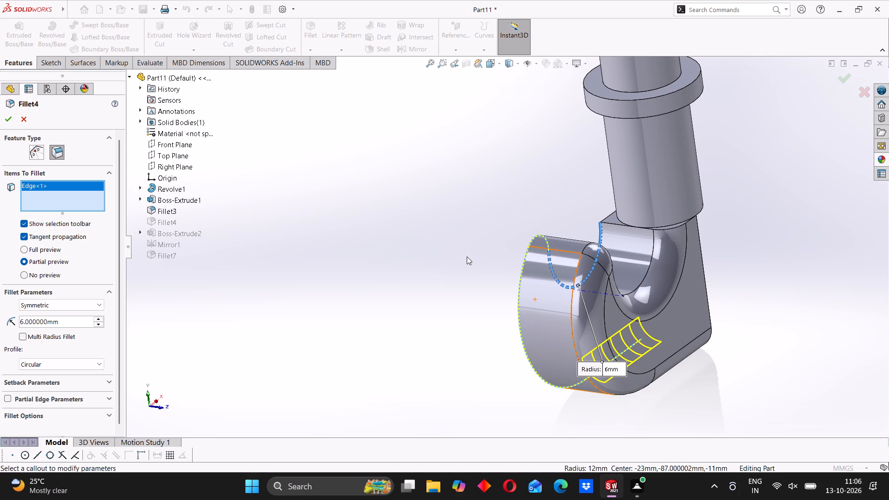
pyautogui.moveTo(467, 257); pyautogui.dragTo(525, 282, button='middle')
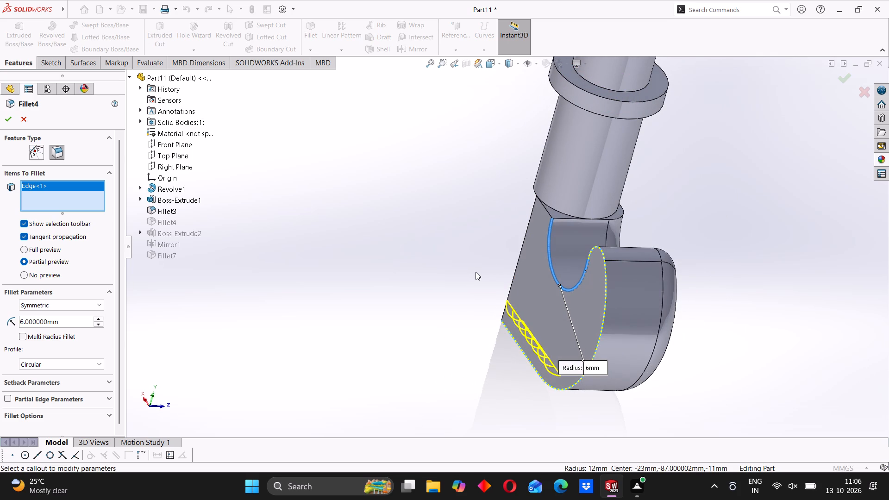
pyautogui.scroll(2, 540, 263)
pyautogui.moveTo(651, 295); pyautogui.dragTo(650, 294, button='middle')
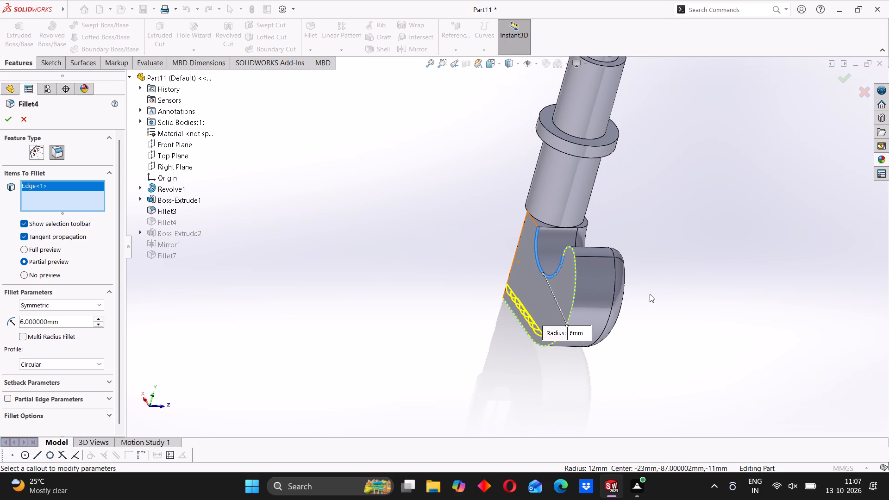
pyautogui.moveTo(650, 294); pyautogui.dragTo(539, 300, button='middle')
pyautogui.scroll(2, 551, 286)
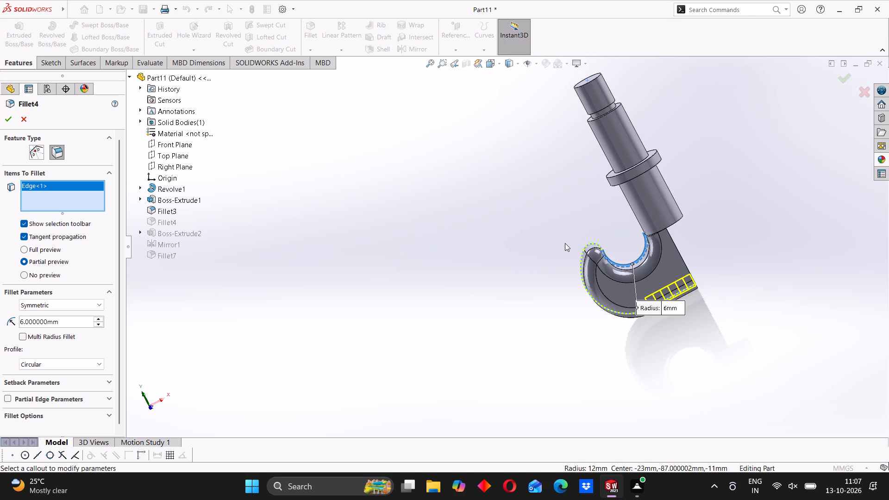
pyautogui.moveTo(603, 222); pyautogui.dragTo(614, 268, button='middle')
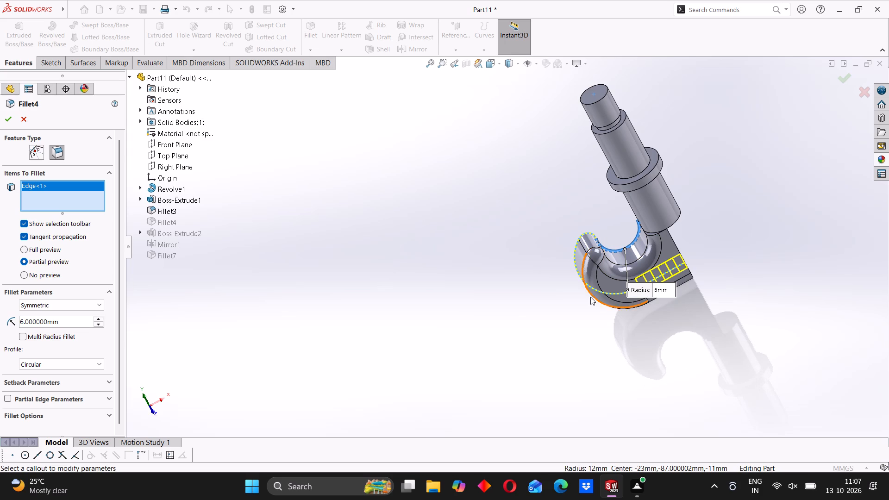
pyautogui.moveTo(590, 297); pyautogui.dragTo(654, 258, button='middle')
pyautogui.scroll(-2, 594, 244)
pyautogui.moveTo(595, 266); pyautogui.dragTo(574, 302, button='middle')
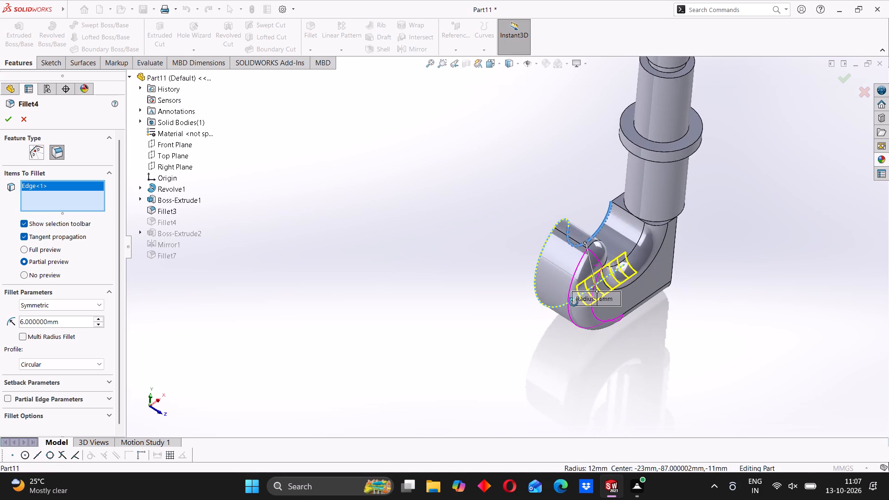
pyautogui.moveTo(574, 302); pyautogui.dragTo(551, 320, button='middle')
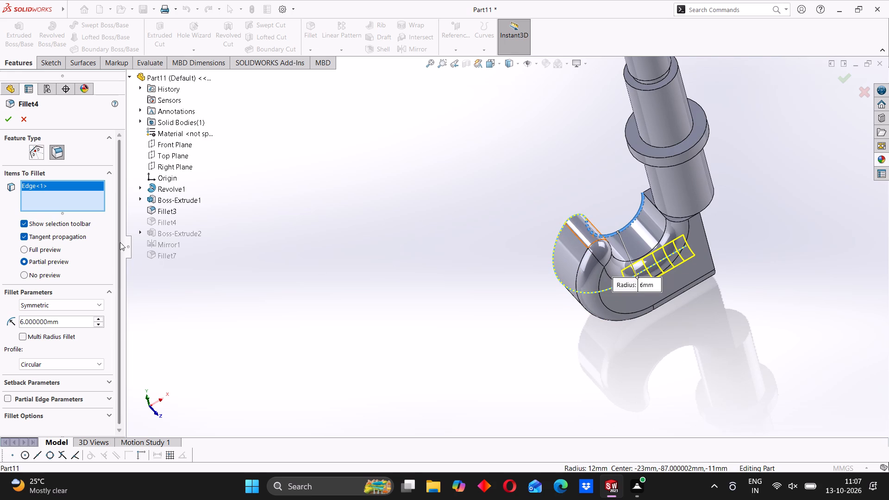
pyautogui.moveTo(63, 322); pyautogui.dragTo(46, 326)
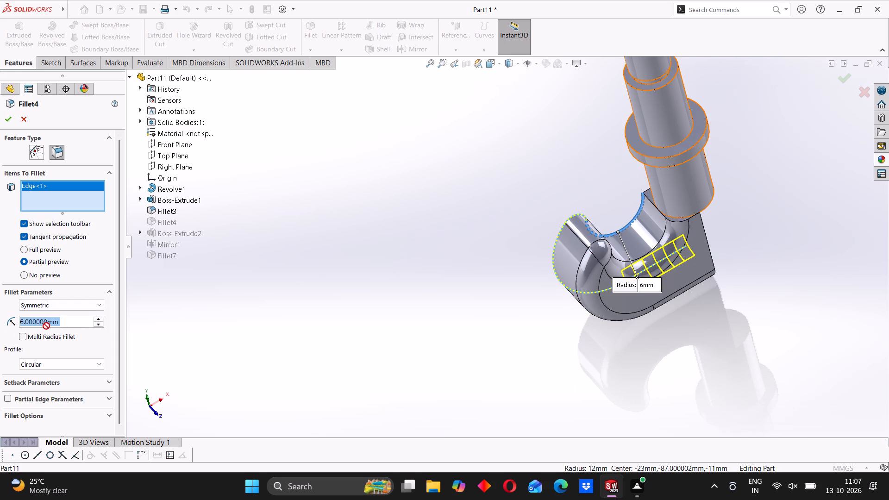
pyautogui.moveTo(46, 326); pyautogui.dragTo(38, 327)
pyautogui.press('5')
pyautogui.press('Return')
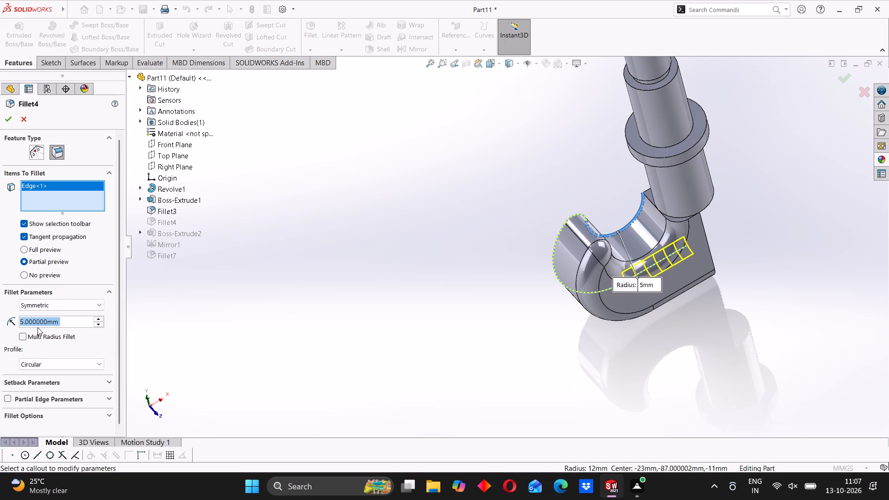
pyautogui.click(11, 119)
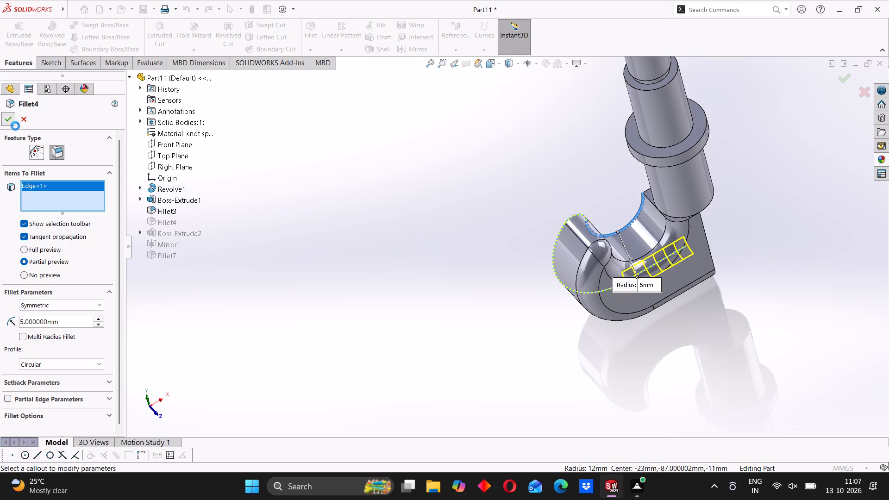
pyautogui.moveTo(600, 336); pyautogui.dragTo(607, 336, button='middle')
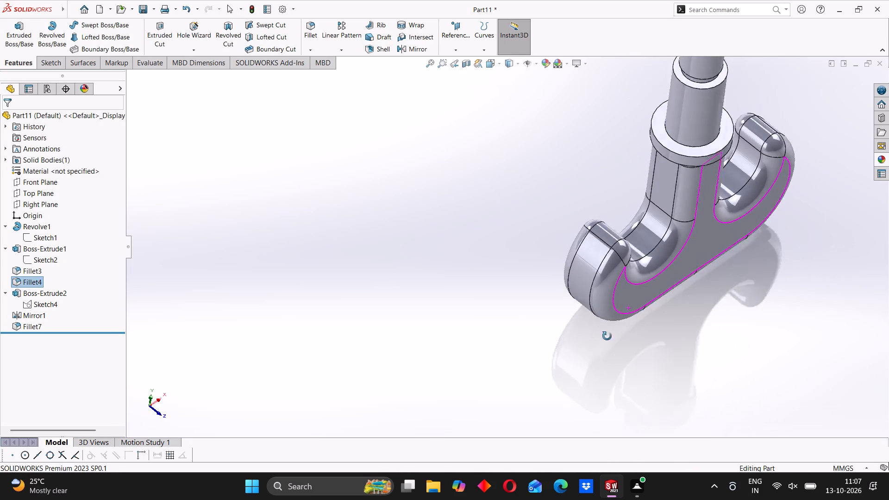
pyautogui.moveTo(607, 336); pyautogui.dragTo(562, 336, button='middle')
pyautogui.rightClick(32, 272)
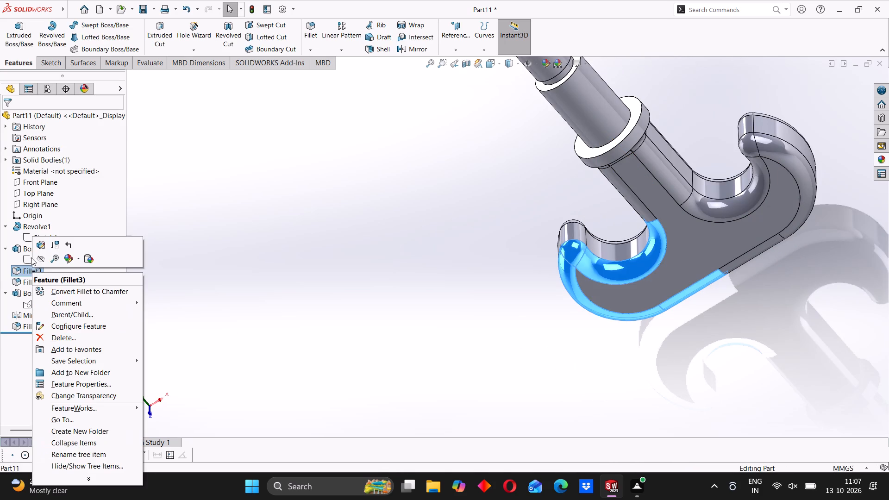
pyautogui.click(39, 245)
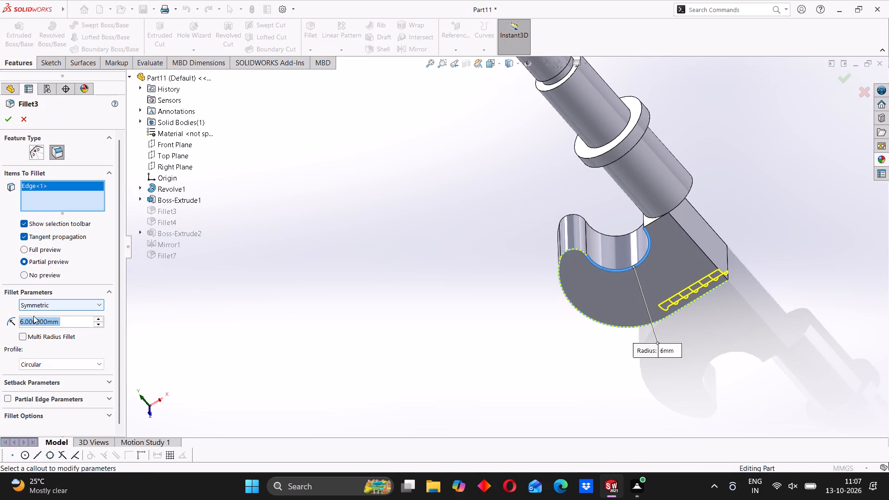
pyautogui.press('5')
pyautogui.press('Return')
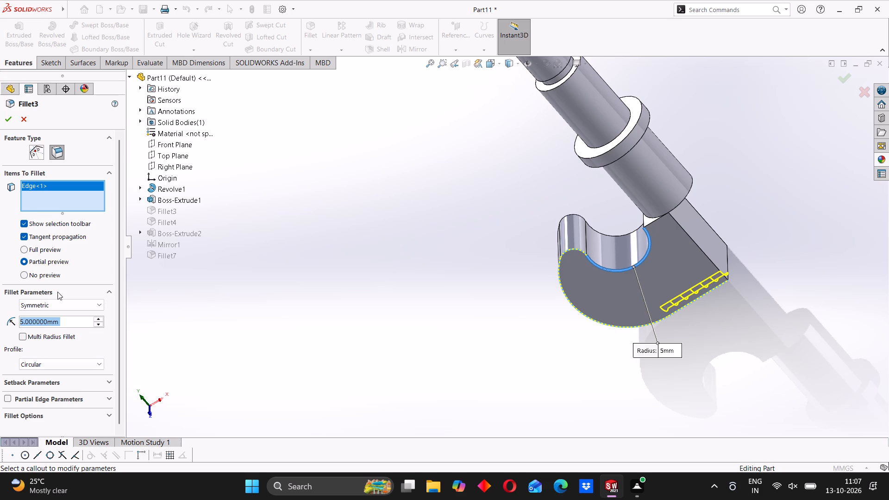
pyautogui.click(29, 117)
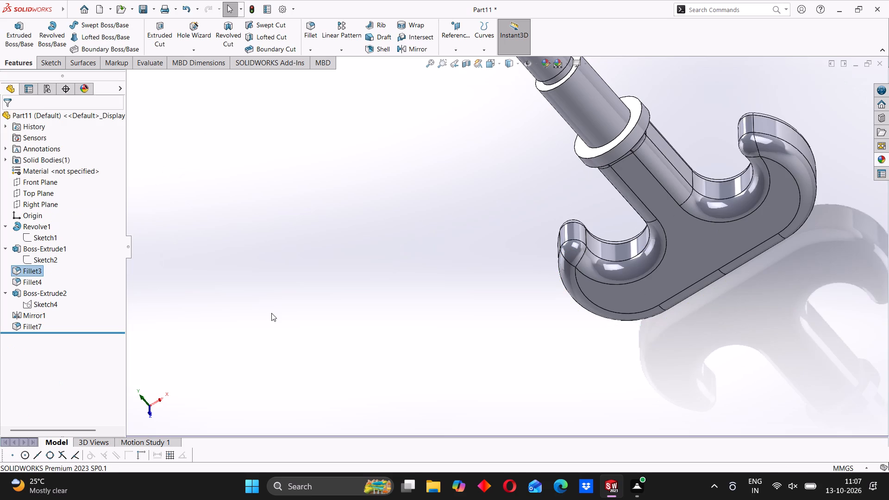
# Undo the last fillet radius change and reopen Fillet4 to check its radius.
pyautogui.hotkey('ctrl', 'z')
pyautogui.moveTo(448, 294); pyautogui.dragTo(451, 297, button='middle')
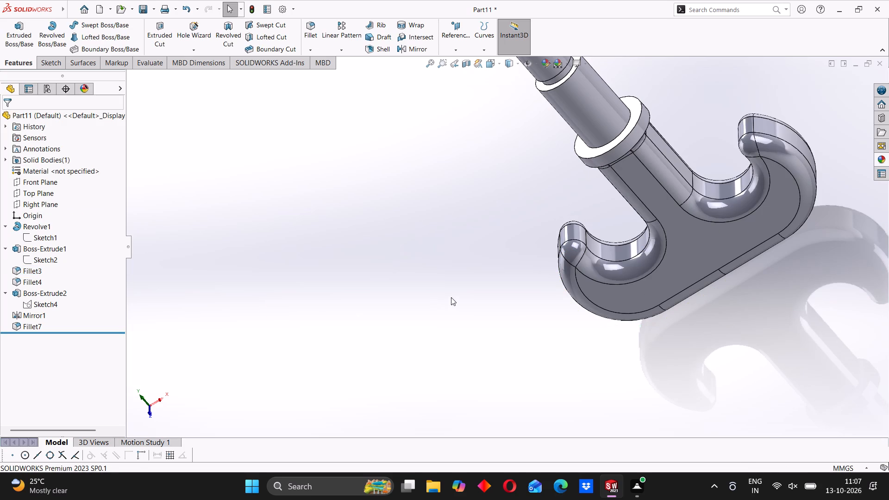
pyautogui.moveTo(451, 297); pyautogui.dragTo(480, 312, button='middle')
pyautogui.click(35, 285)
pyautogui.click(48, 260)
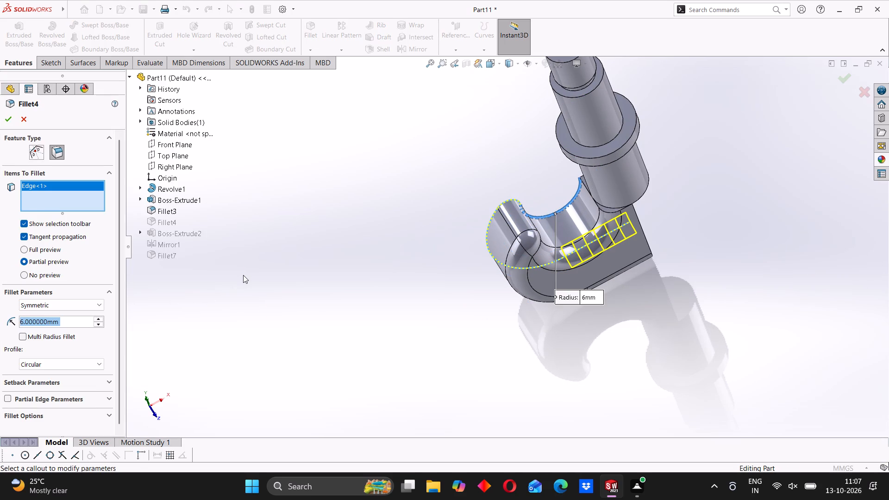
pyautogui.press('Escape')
# Examine the double hook from the front, back and side, checking the rounded arms, the neck, the collar and the stepped shank.
pyautogui.scroll(3, 596, 369)
pyautogui.moveTo(598, 372); pyautogui.dragTo(593, 356, button='middle')
pyautogui.moveTo(566, 431); pyautogui.dragTo(561, 377, button='middle')
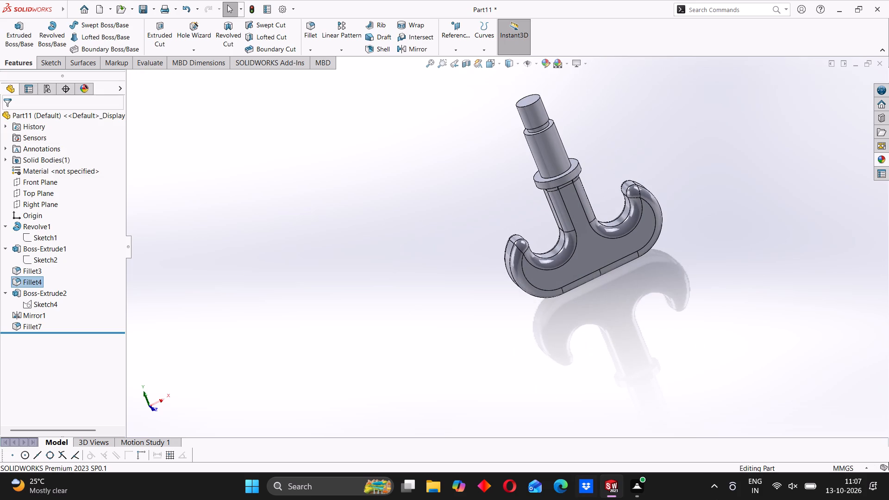
pyautogui.scroll(-3, 586, 287)
pyautogui.moveTo(655, 301); pyautogui.dragTo(524, 357, button='middle')
pyautogui.scroll(3, 587, 244)
pyautogui.moveTo(495, 218); pyautogui.dragTo(598, 235, button='middle')
pyautogui.scroll(-3, 546, 212)
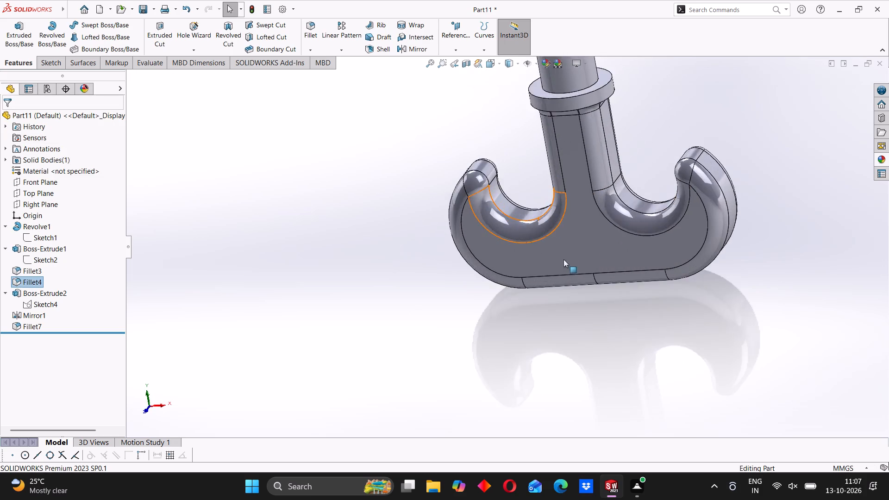
pyautogui.moveTo(563, 261); pyautogui.dragTo(588, 183, button='middle')
pyautogui.scroll(4, 597, 173)
pyautogui.moveTo(594, 212); pyautogui.dragTo(480, 245, button='middle')
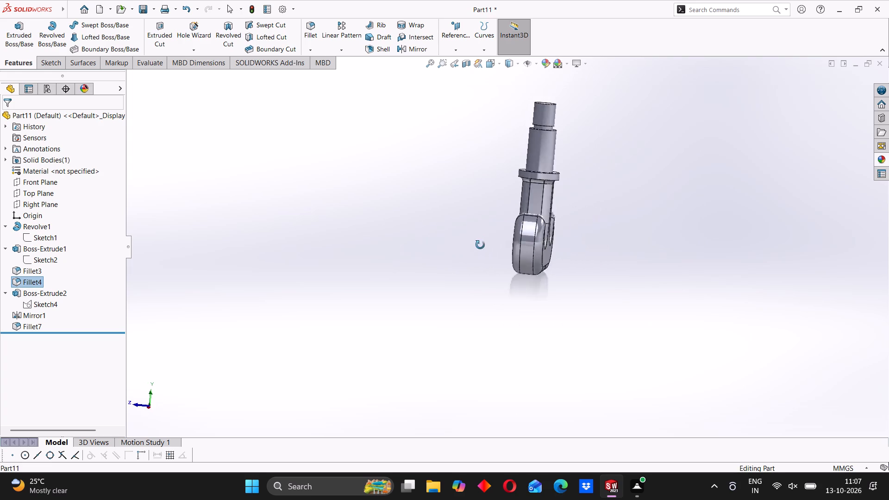
pyautogui.moveTo(480, 245); pyautogui.dragTo(405, 228, button='middle')
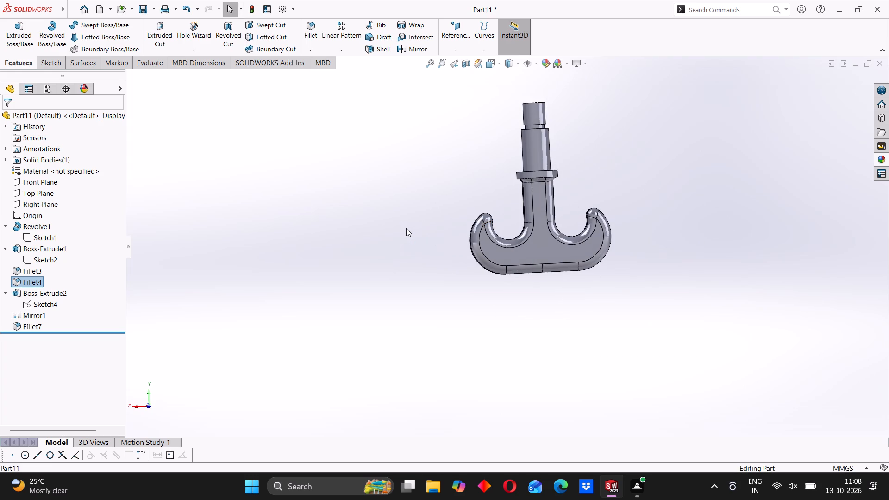
pyautogui.scroll(-2, 566, 198)
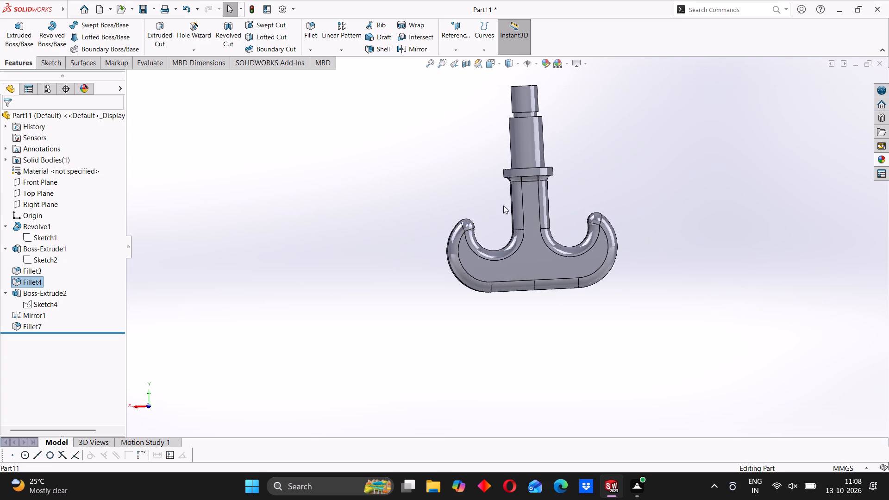
pyautogui.moveTo(479, 206); pyautogui.dragTo(496, 182, button='middle')
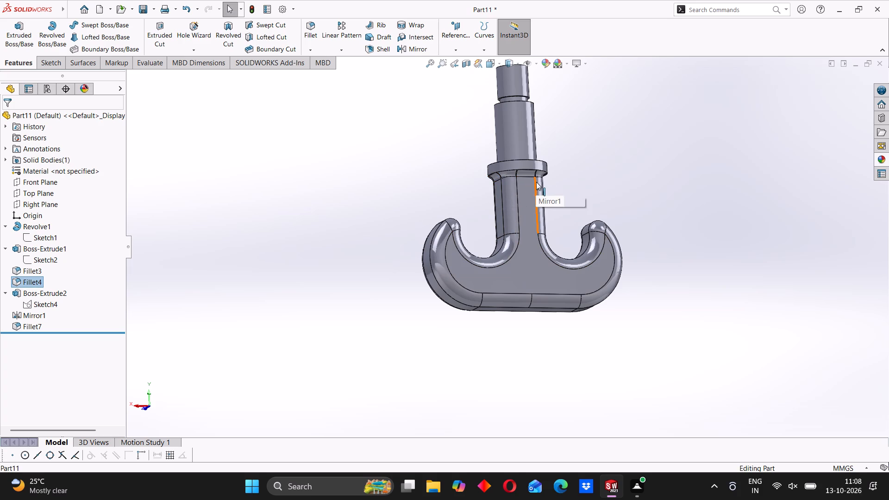
pyautogui.scroll(-1, 557, 178)
pyautogui.scroll(2, 571, 198)
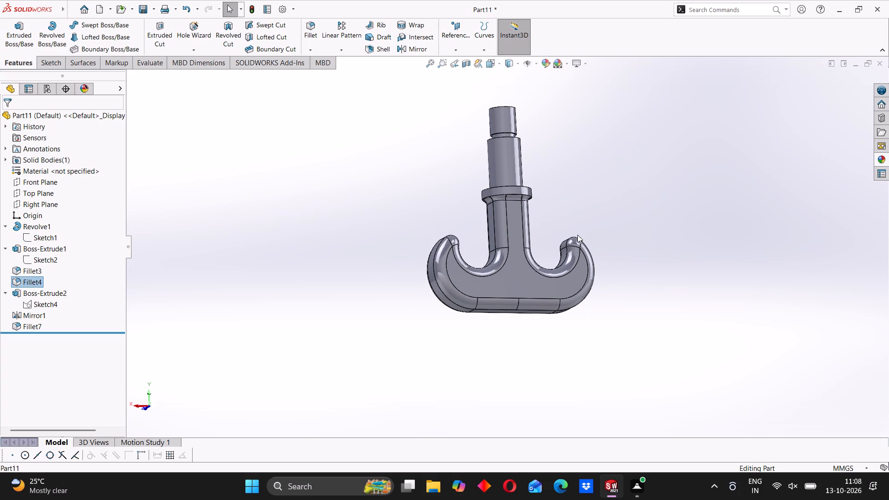
pyautogui.moveTo(590, 250); pyautogui.dragTo(551, 258, button='middle')
pyautogui.moveTo(616, 205); pyautogui.dragTo(527, 220, button='middle')
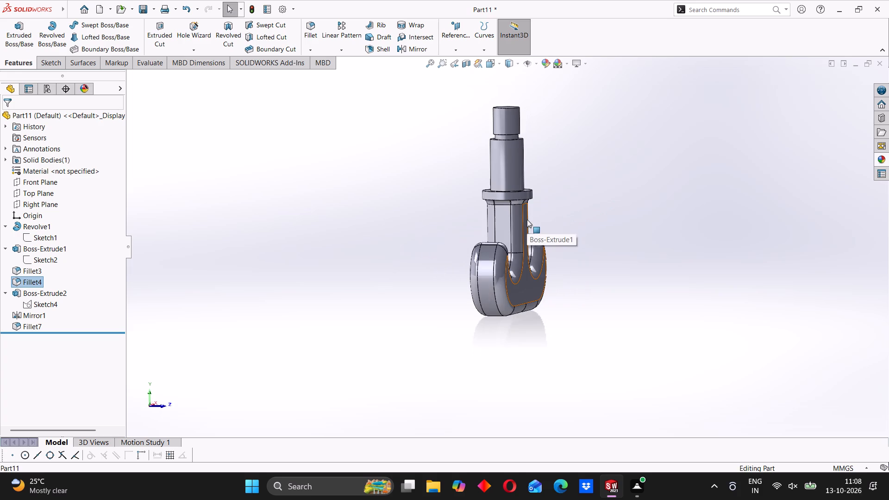
pyautogui.scroll(-1, 483, 175)
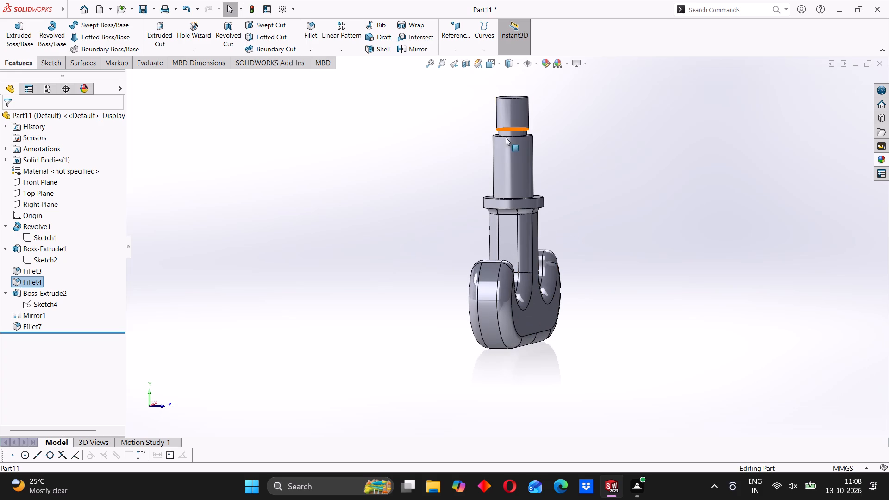
pyautogui.moveTo(495, 145); pyautogui.dragTo(532, 137, button='middle')
pyautogui.scroll(-3, 536, 128)
pyautogui.moveTo(513, 134); pyautogui.dragTo(504, 148, button='middle')
pyautogui.click(502, 125)
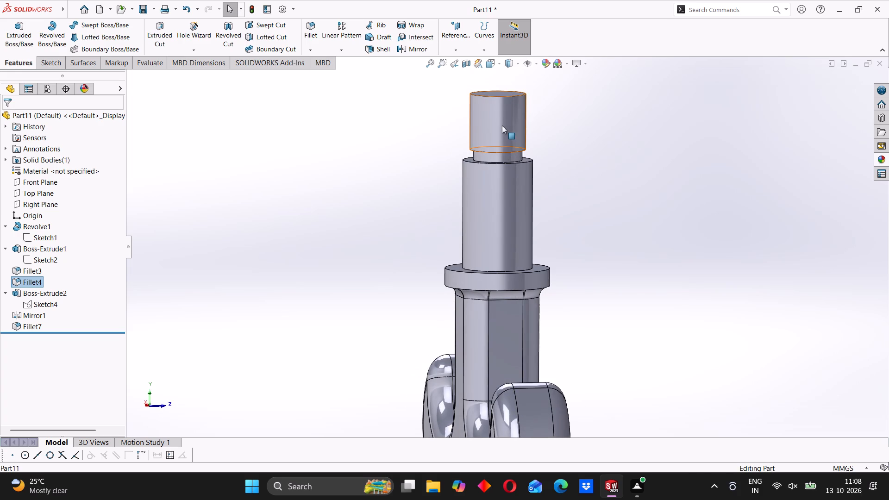
pyautogui.click(324, 140)
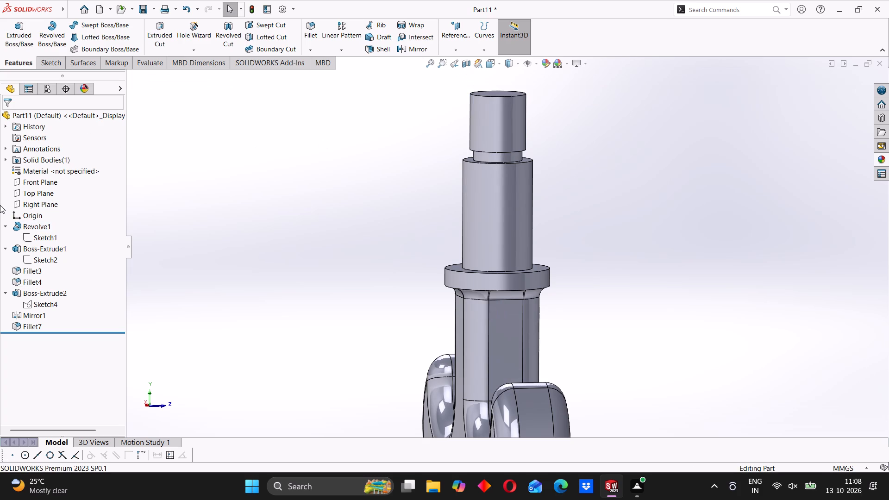
# Start a sketch on the Front Plane and draw a circle about 5.4 mm in diameter on the shank's uppermost section, centred below the origin.
pyautogui.click(31, 184)
pyautogui.click(38, 169)
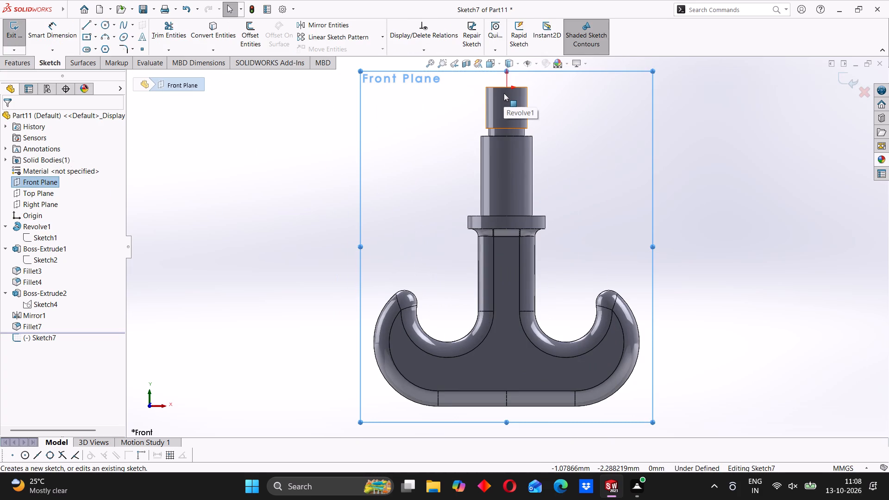
pyautogui.click(107, 27)
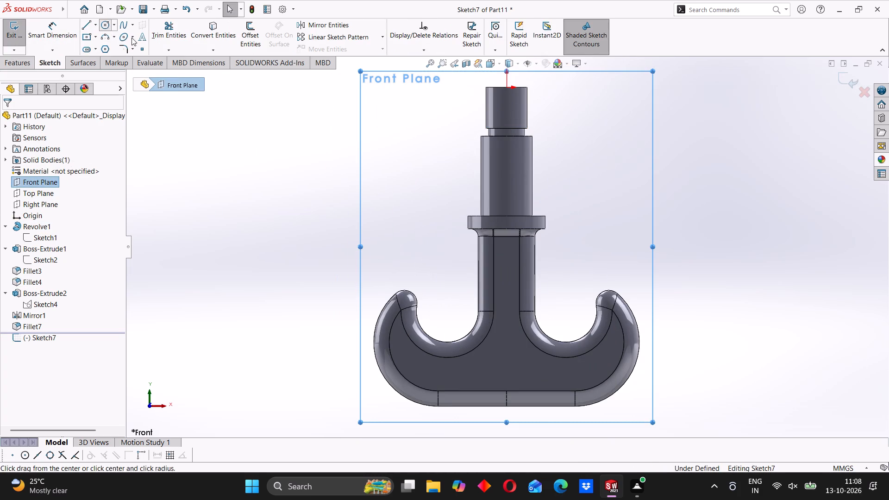
pyautogui.click(506, 106)
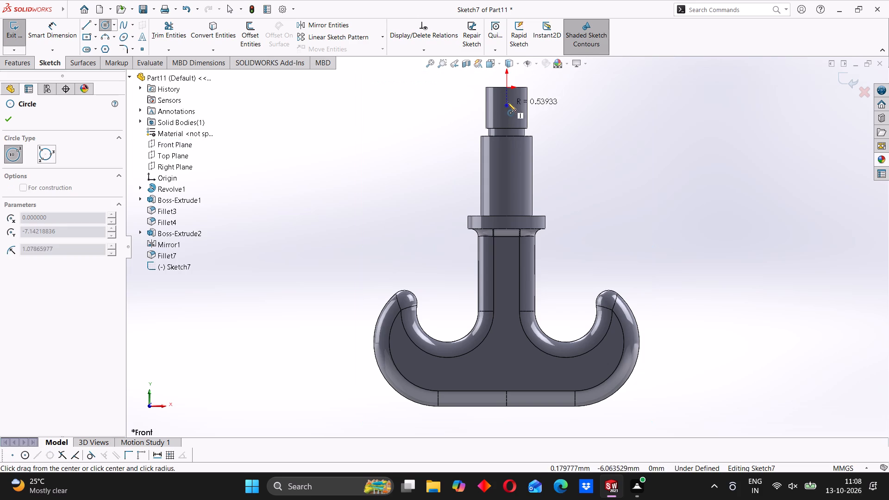
pyautogui.click(511, 100)
# Dimension the circle's diameter as 3 mm.
pyautogui.click(45, 31)
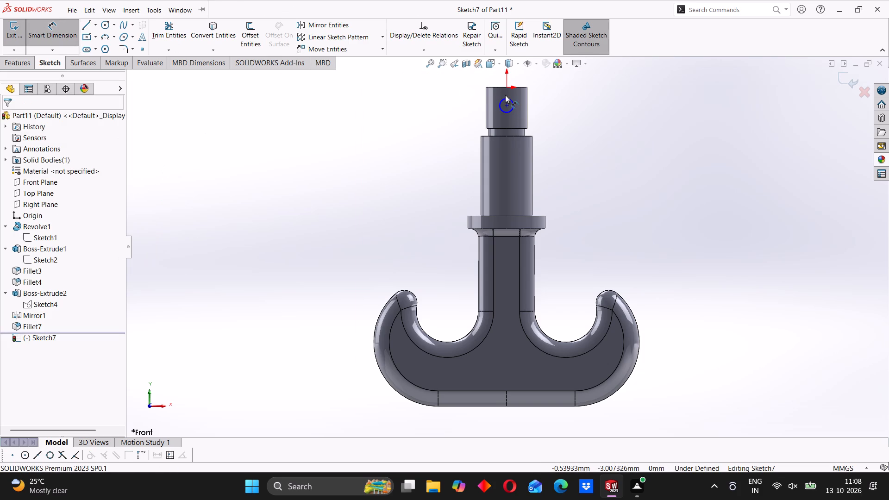
pyautogui.click(507, 96)
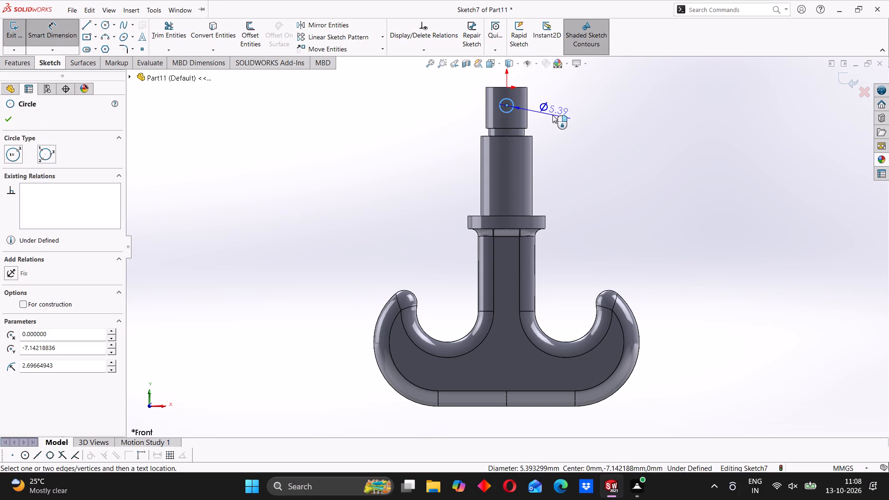
pyautogui.click(552, 115)
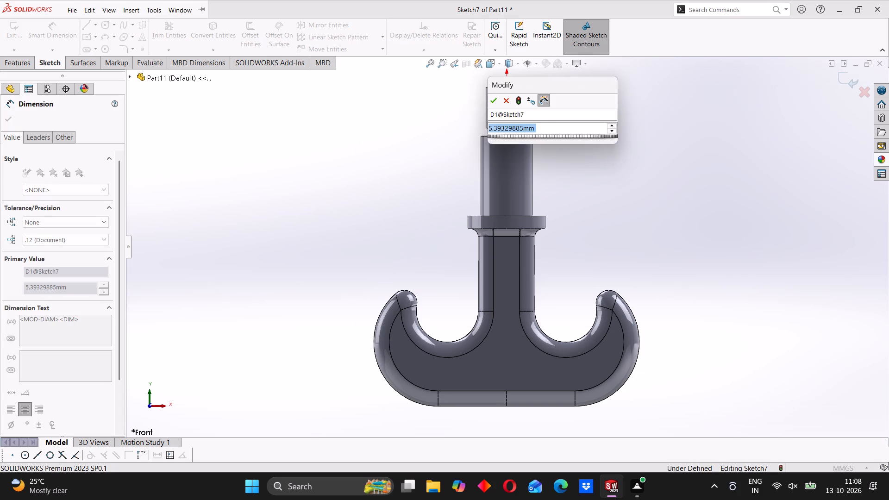
pyautogui.press('3')
pyautogui.press('Return')
pyautogui.click(375, 106)
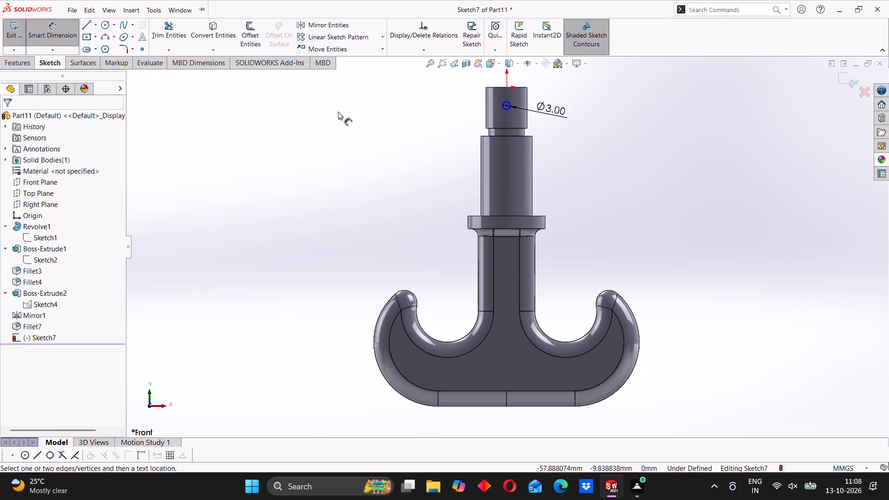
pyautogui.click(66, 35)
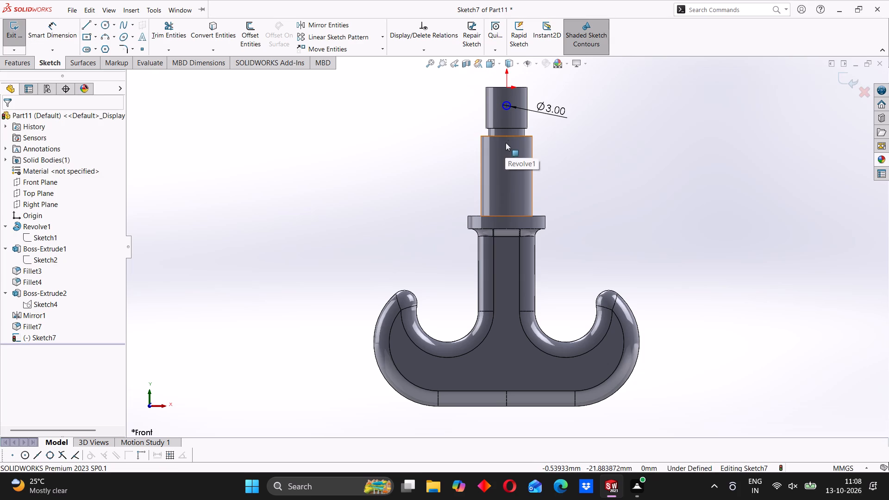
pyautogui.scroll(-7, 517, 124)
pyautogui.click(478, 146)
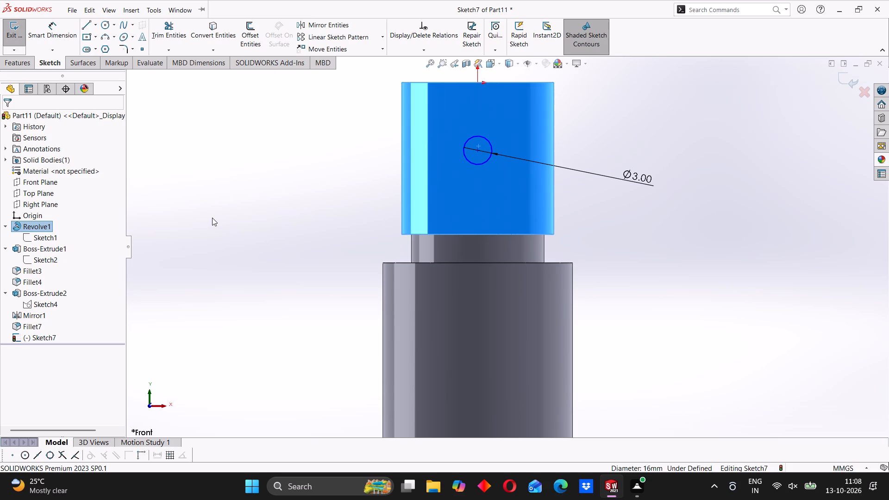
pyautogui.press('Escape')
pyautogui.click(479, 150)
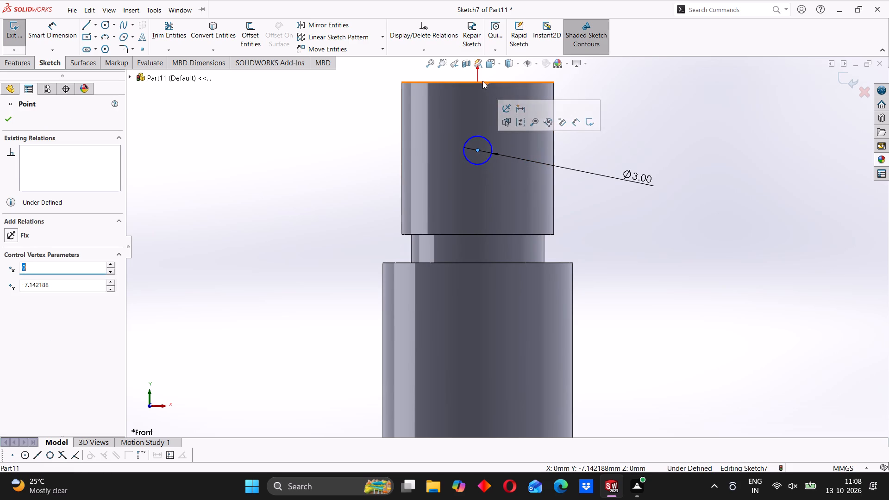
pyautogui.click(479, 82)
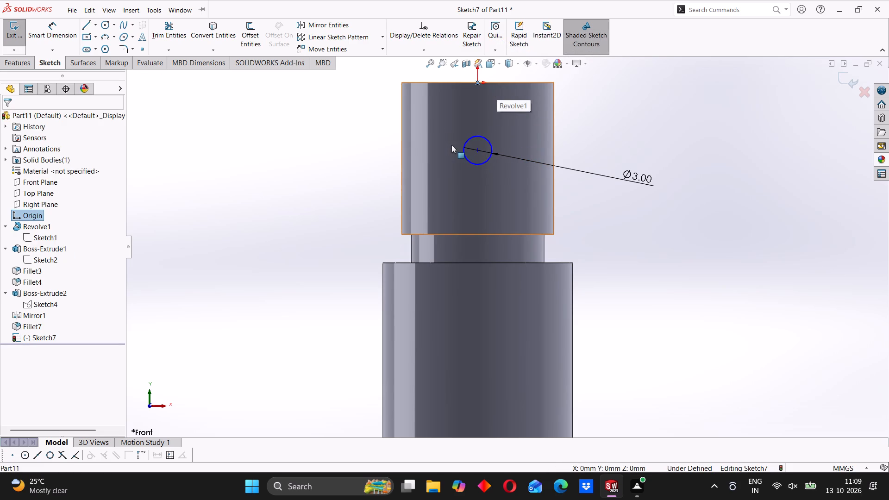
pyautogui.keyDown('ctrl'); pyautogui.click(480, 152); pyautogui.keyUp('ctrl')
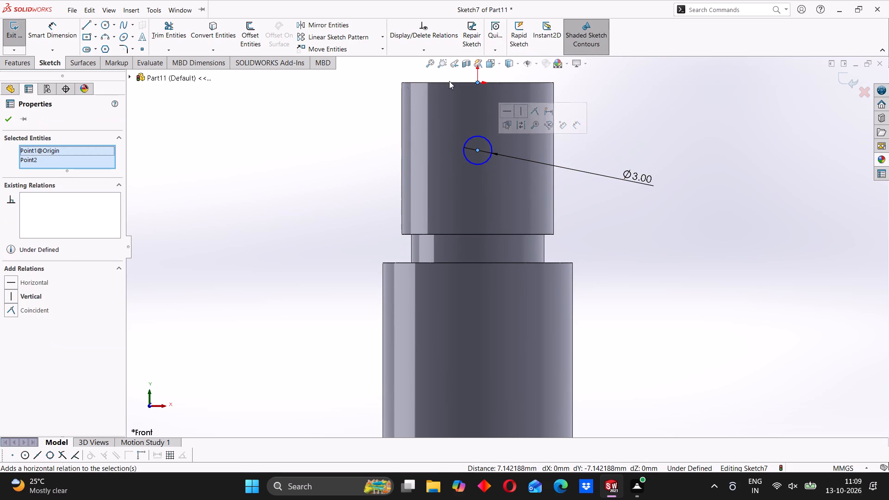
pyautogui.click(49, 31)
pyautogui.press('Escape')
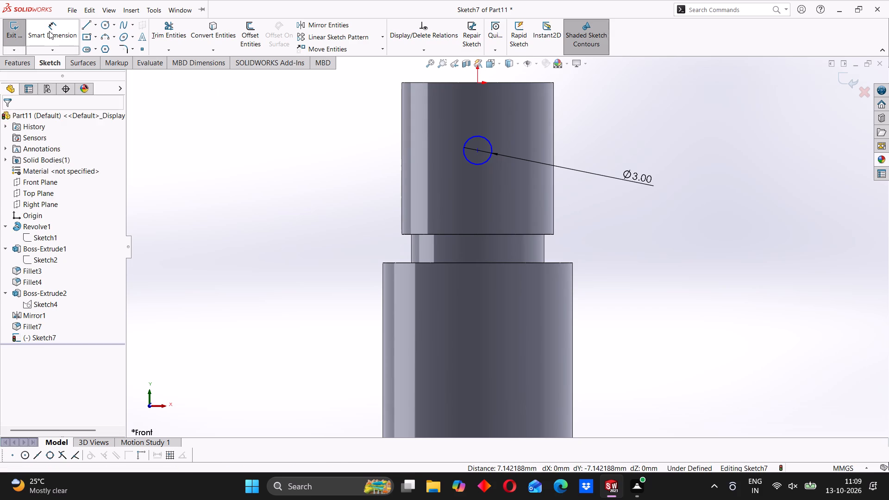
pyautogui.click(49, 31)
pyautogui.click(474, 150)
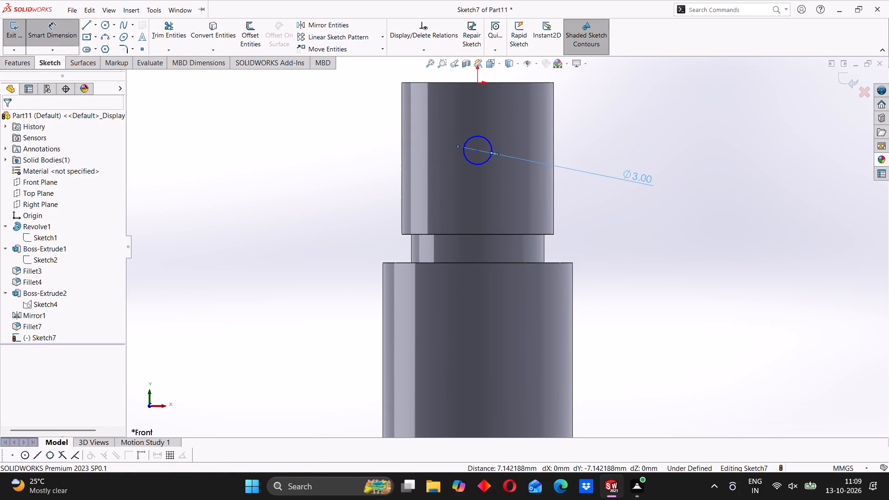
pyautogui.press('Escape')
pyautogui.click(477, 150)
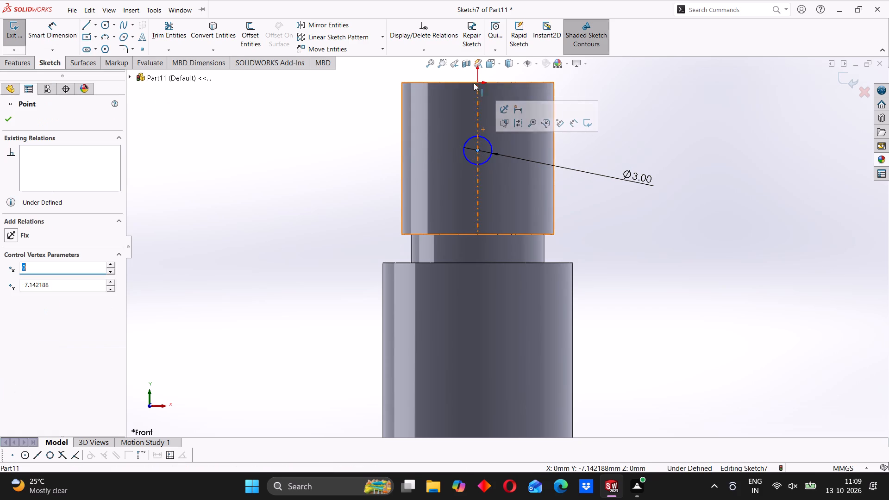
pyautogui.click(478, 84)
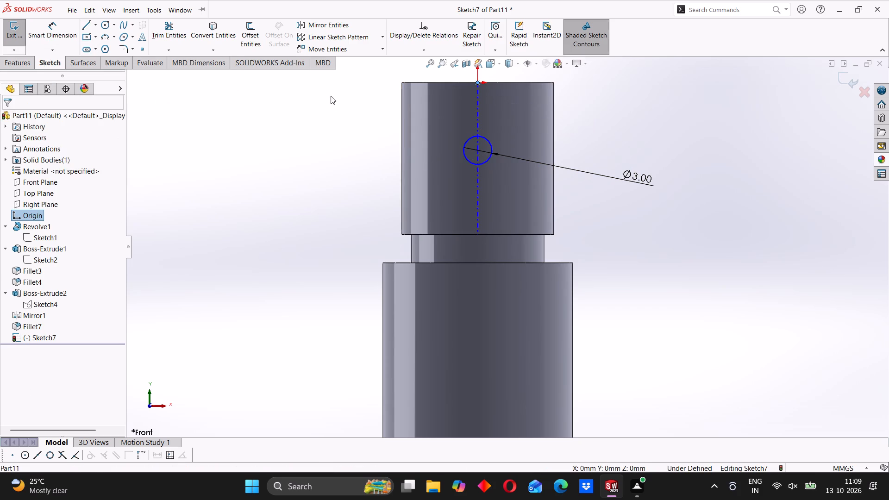
# Dimension the circle's centre 7 mm below the origin at the top of the shank.
pyautogui.click(56, 26)
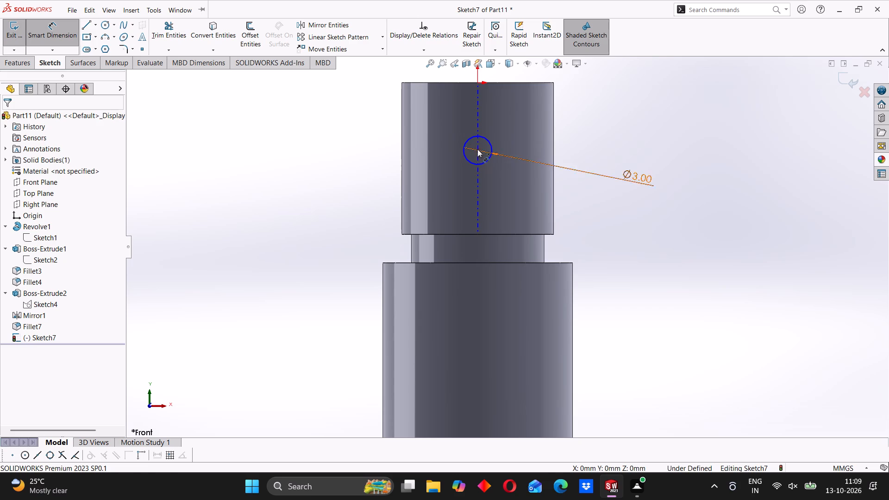
pyautogui.click(478, 150)
pyautogui.click(478, 81)
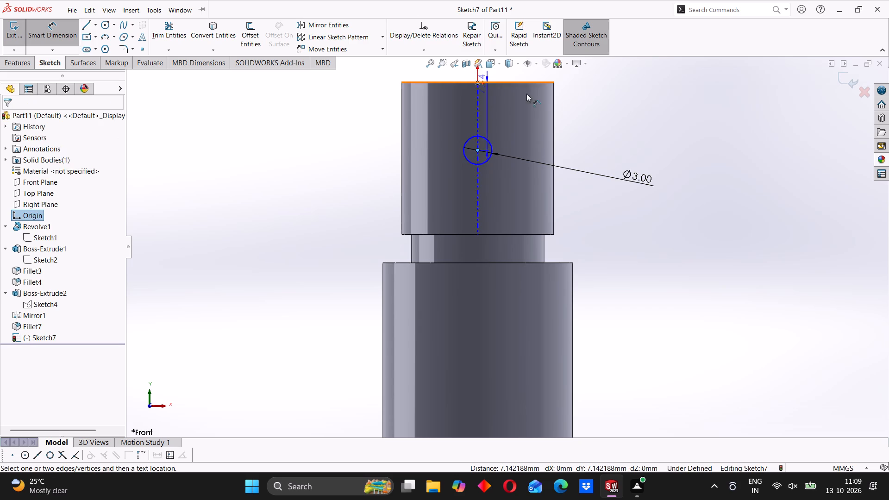
pyautogui.click(606, 97)
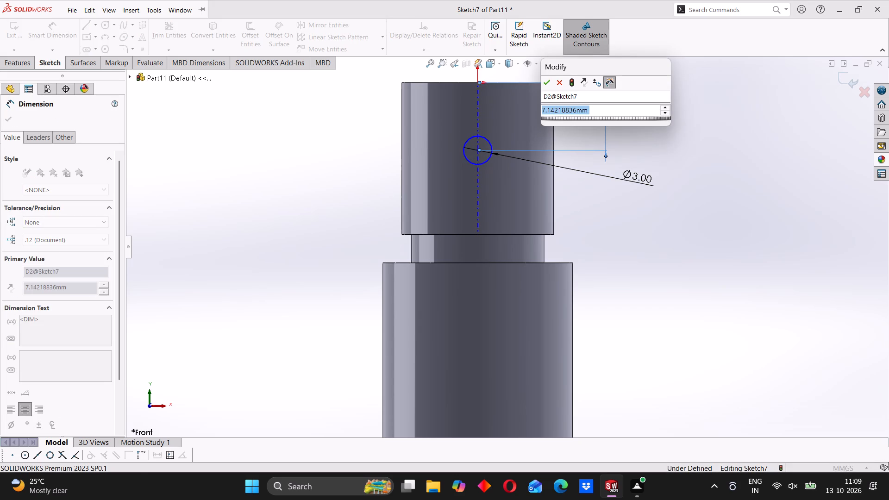
pyautogui.press('7')
pyautogui.press('Return')
pyautogui.click(610, 104)
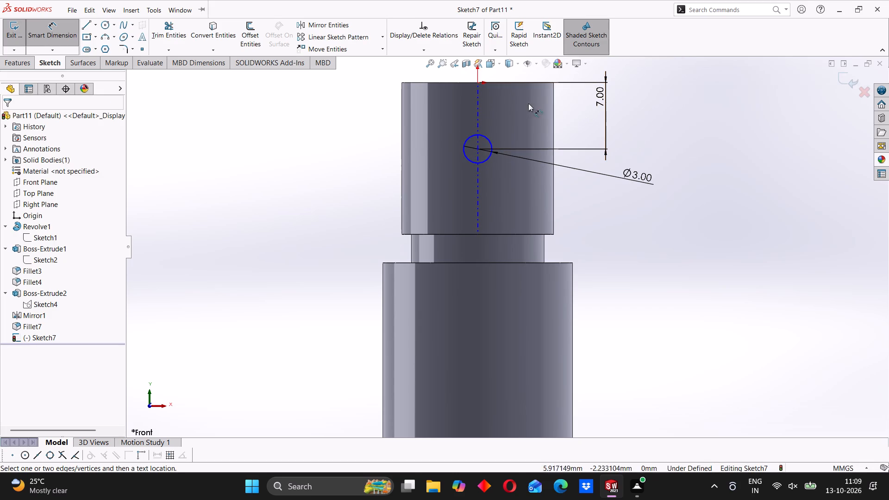
pyautogui.press('Escape')
# Add a Vertical relation between the circle's centre and the origin.
pyautogui.click(479, 147)
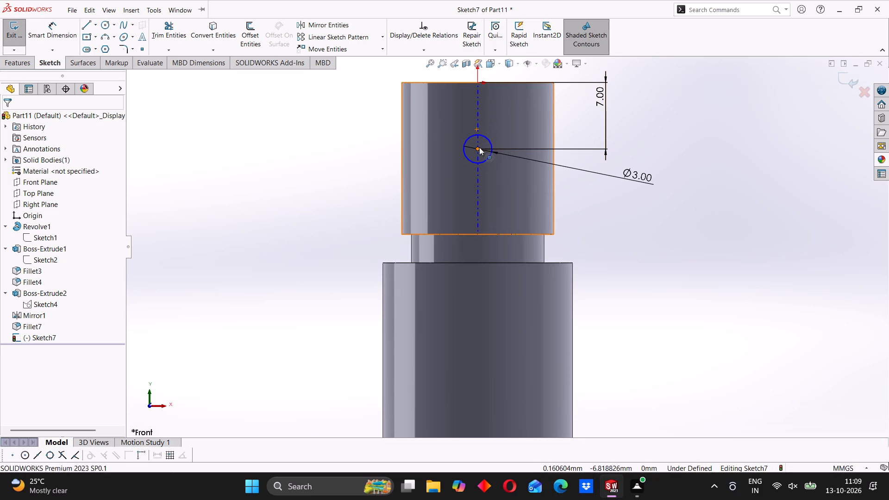
pyautogui.keyDown('ctrl'); pyautogui.click(476, 84); pyautogui.keyUp('ctrl')
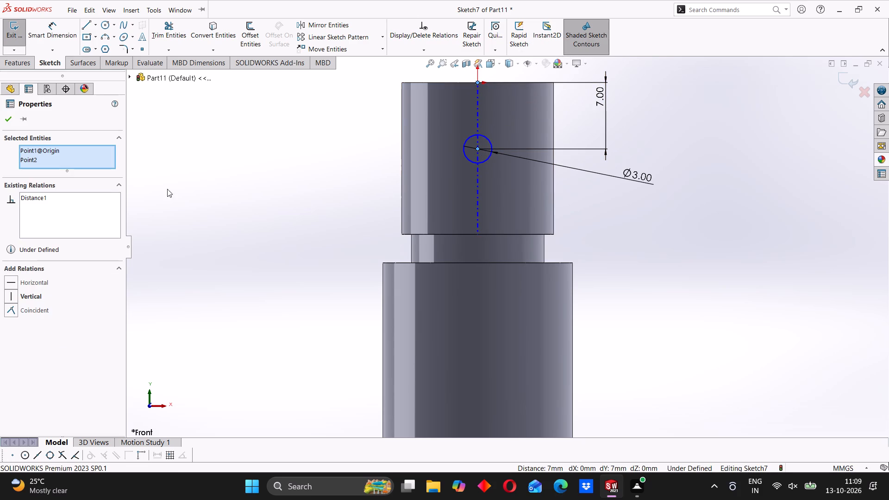
pyautogui.click(13, 296)
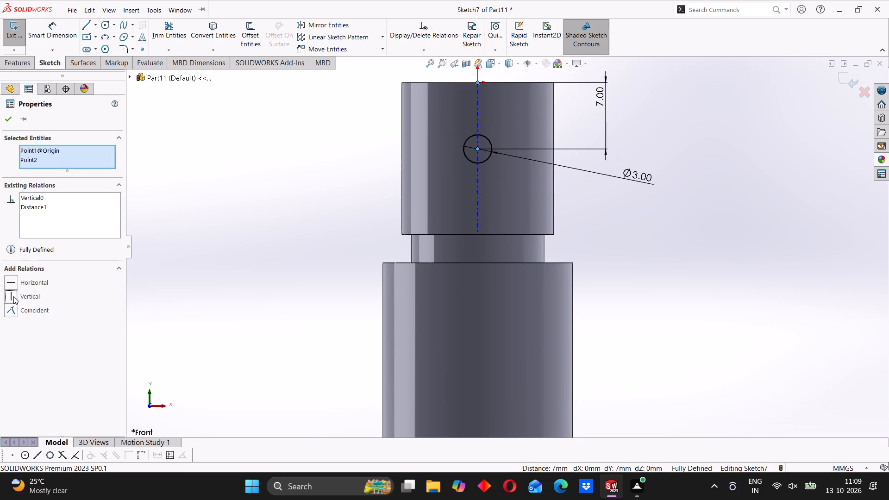
pyautogui.click(12, 113)
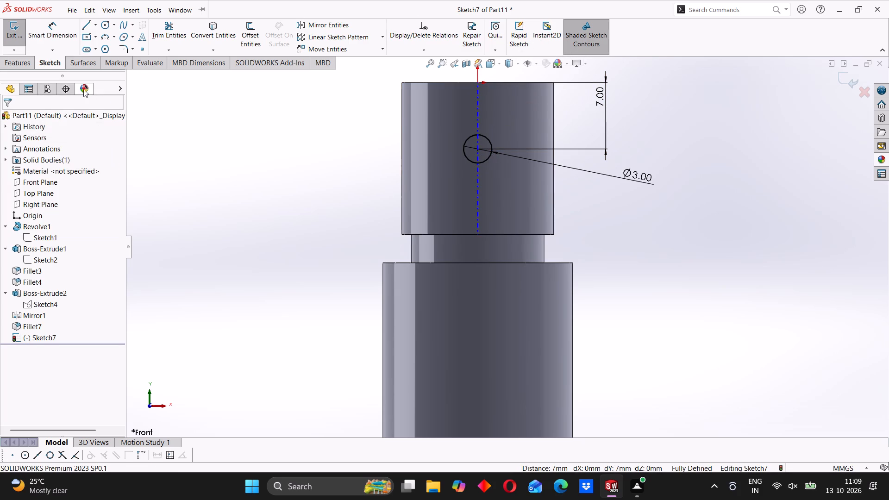
# Cut-extrude the 3 mm circle through the shank with the Through All - Both end condition.
pyautogui.click(27, 62)
pyautogui.click(164, 32)
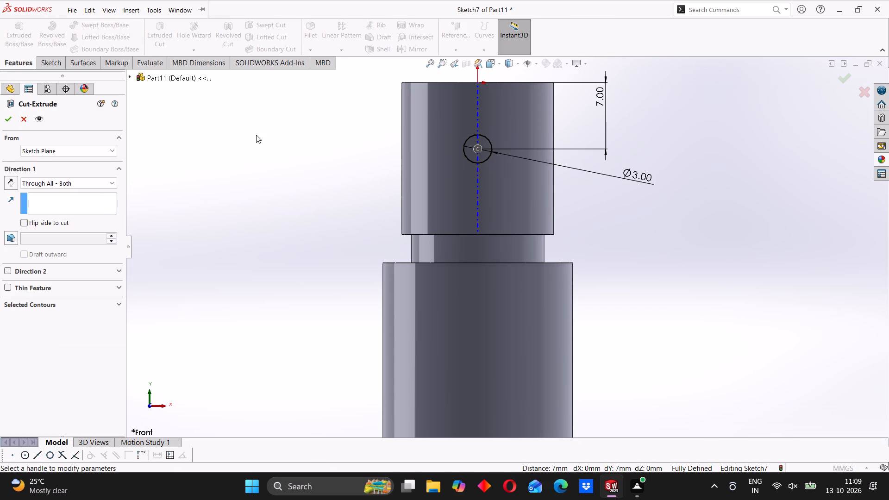
pyautogui.moveTo(288, 149); pyautogui.dragTo(370, 181, button='middle')
pyautogui.click(50, 184)
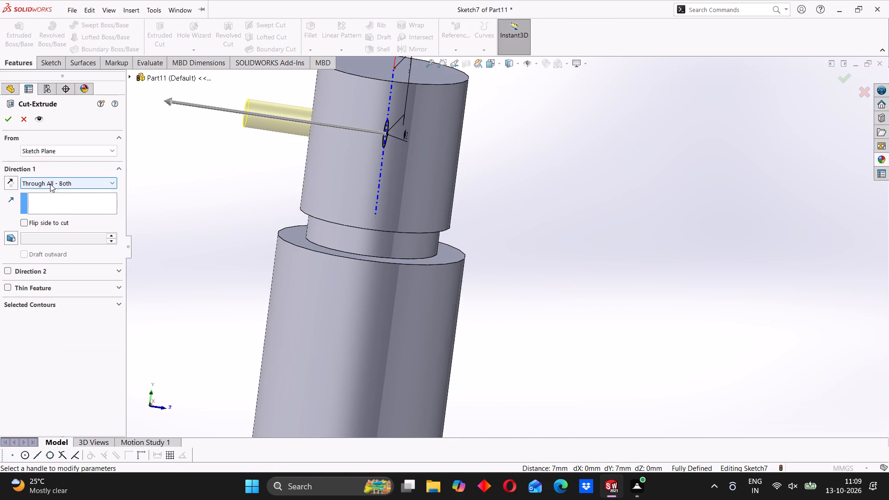
pyautogui.click(45, 192)
pyautogui.click(57, 184)
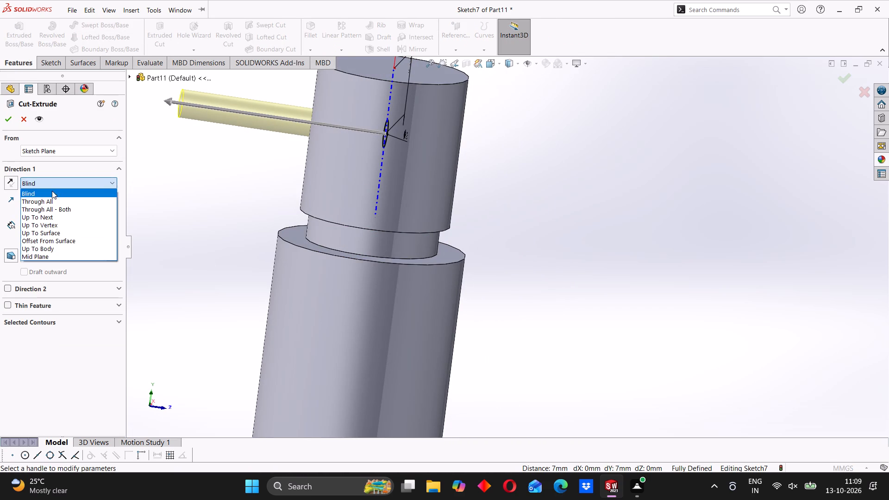
pyautogui.click(47, 203)
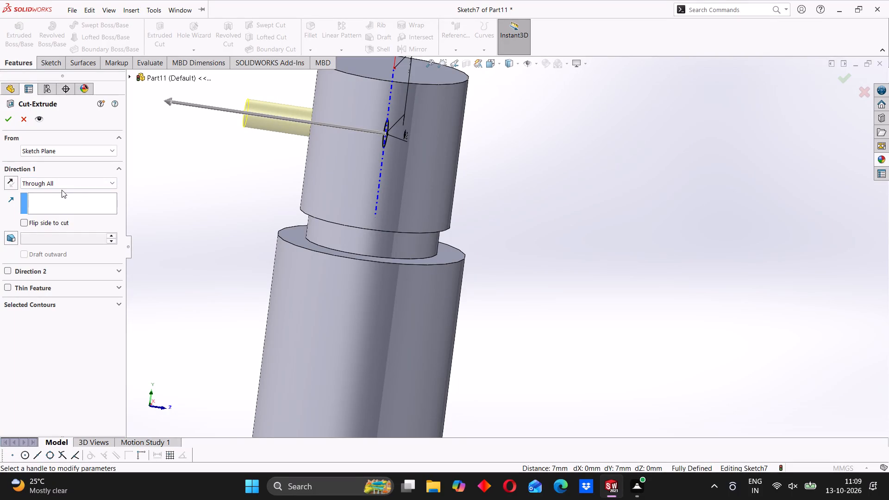
pyautogui.click(64, 183)
pyautogui.click(49, 207)
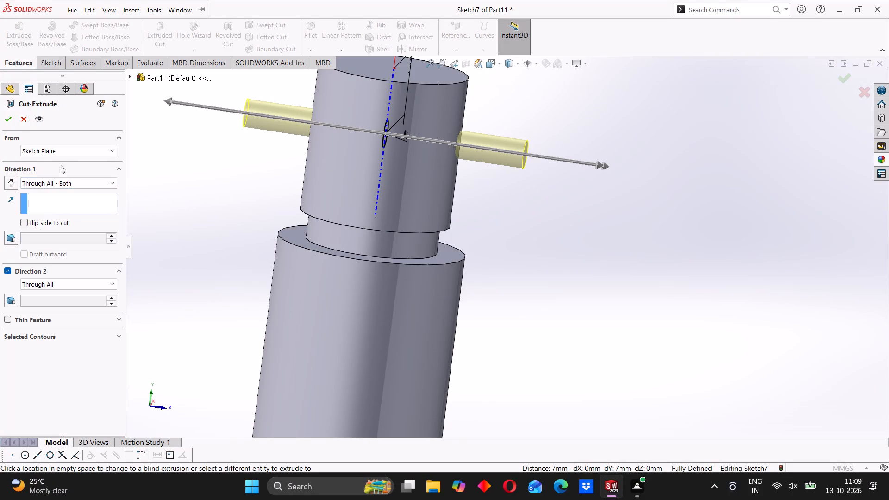
pyautogui.click(12, 119)
# Examine the double hook from several angles and distances, checking the cross hole near the top of the shank.
pyautogui.scroll(3, 470, 236)
pyautogui.moveTo(479, 240); pyautogui.dragTo(414, 224, button='middle')
pyautogui.click(373, 229)
pyautogui.scroll(4, 548, 289)
pyautogui.scroll(3, 516, 312)
pyautogui.scroll(-3, 509, 300)
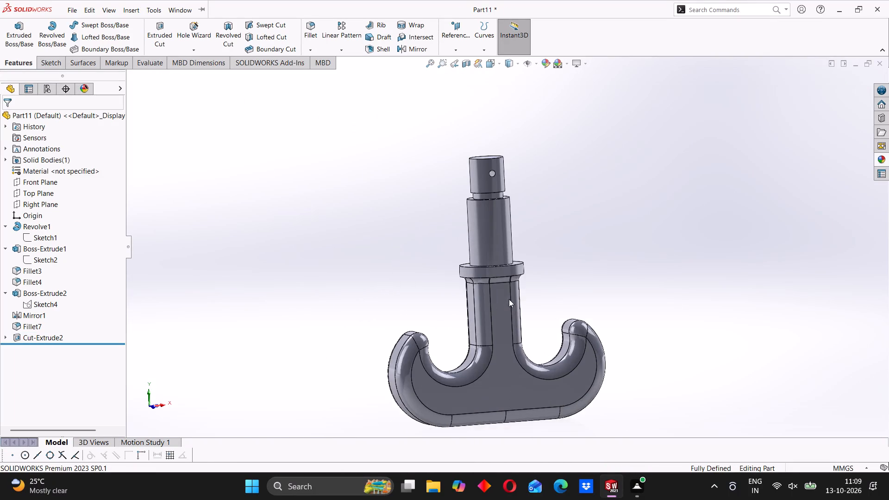
pyautogui.scroll(-2, 504, 298)
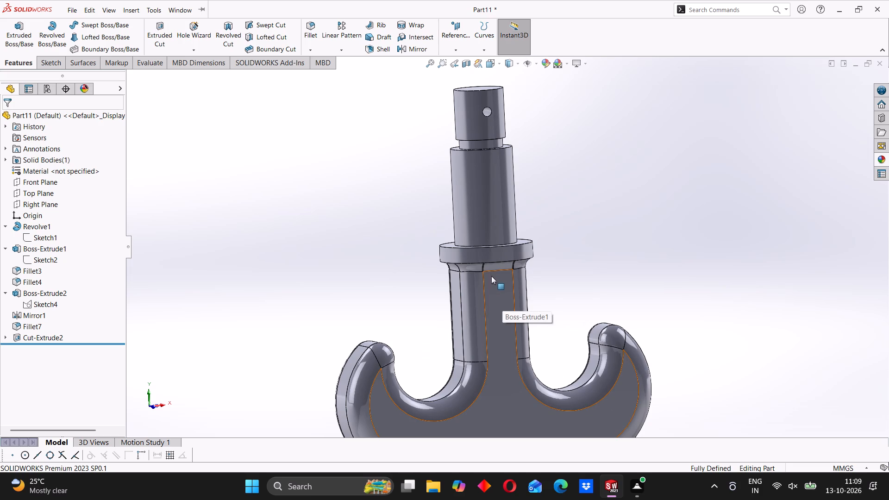
pyautogui.scroll(4, 555, 263)
pyautogui.moveTo(561, 272); pyautogui.dragTo(492, 334, button='middle')
pyautogui.moveTo(500, 273); pyautogui.dragTo(538, 218, button='middle')
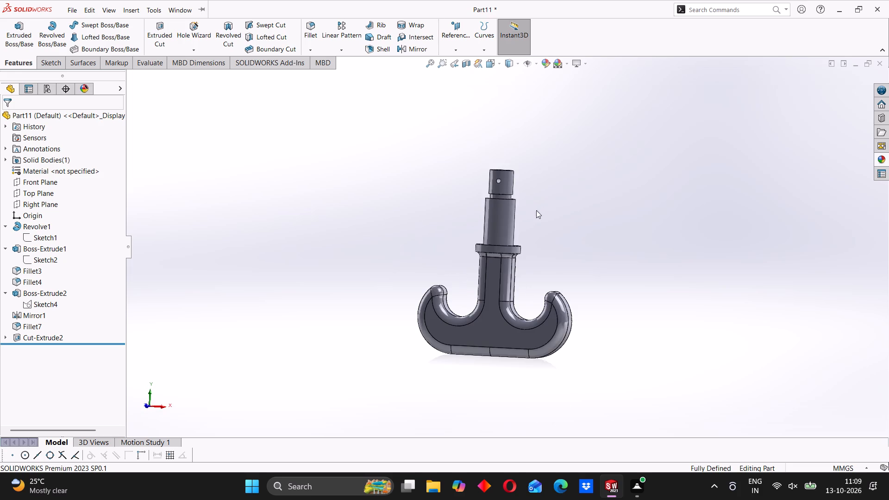
pyautogui.moveTo(413, 295); pyautogui.dragTo(404, 321, button='middle')
pyautogui.scroll(1, 488, 224)
pyautogui.scroll(-2, 490, 225)
pyautogui.moveTo(482, 246); pyautogui.dragTo(506, 285, button='middle')
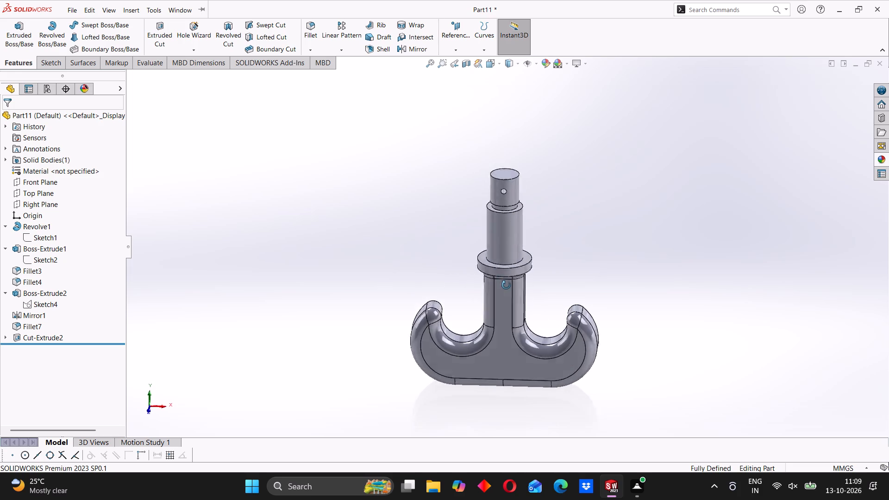
pyautogui.moveTo(506, 285); pyautogui.dragTo(506, 286, button='middle')
# Add a DIN M16 machine cosmetic thread, blind 16 mm, on the shank's top circular edge, starting from the top face.
pyautogui.scroll(-4, 494, 208)
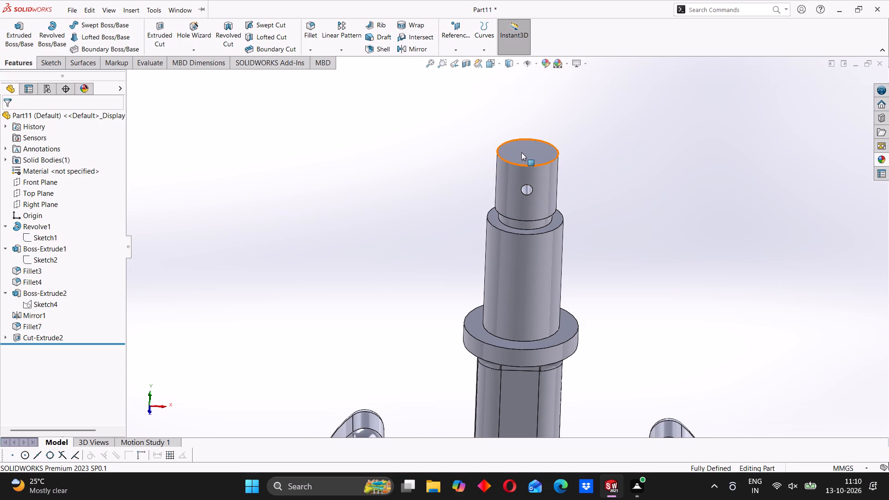
pyautogui.click(515, 164)
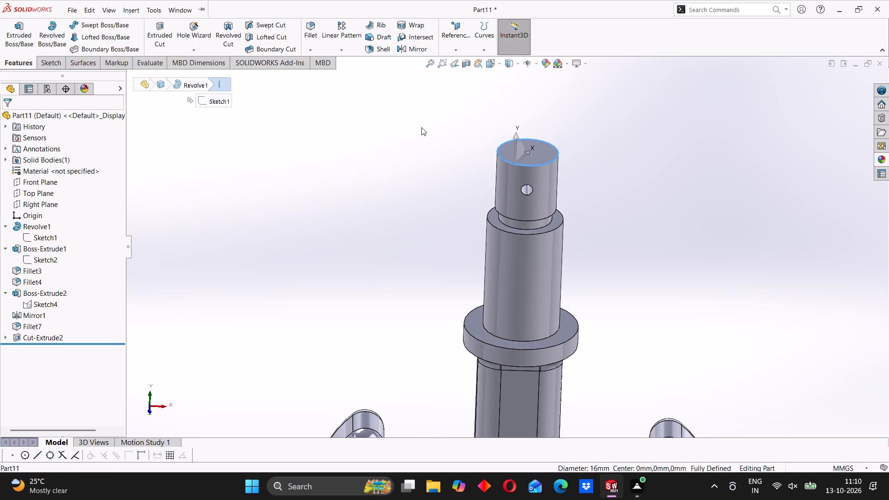
pyautogui.click(421, 127)
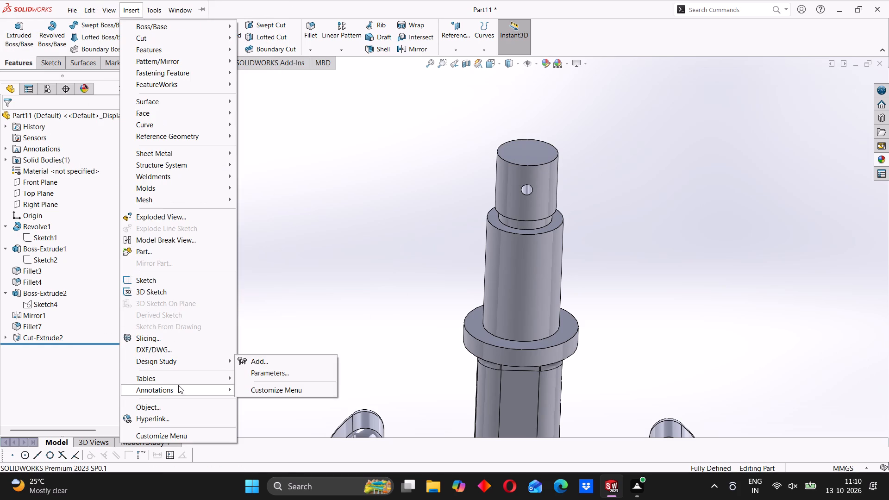
pyautogui.click(262, 344)
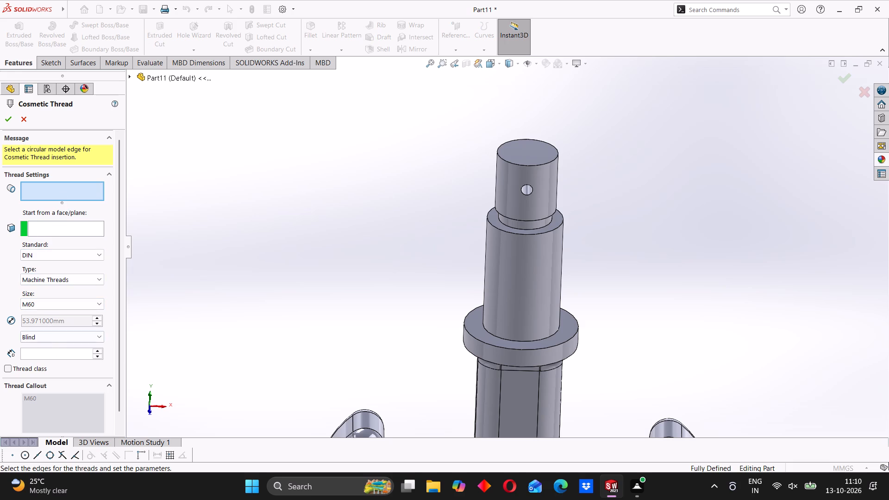
pyautogui.click(52, 301)
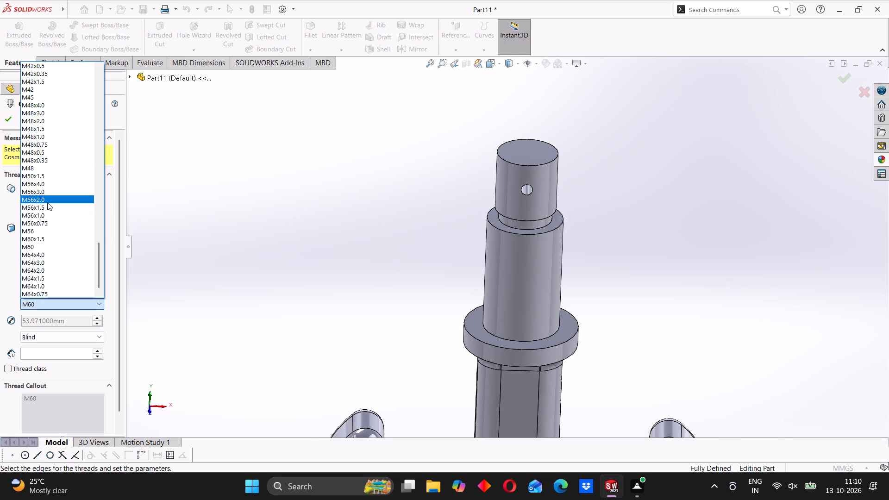
pyautogui.scroll(9, 47, 202)
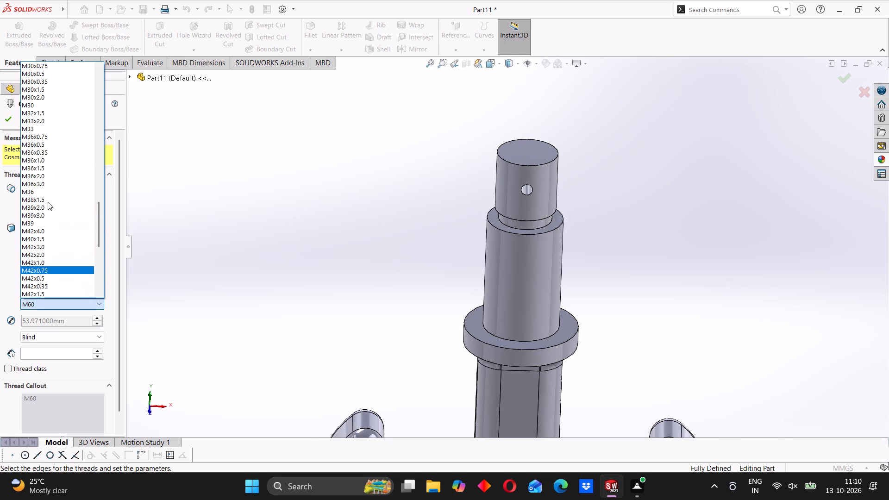
pyautogui.scroll(12, 45, 194)
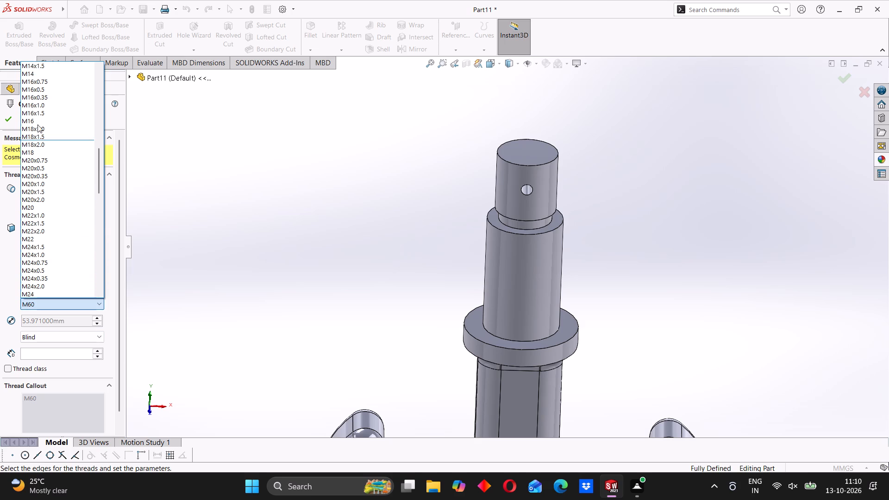
pyautogui.click(33, 119)
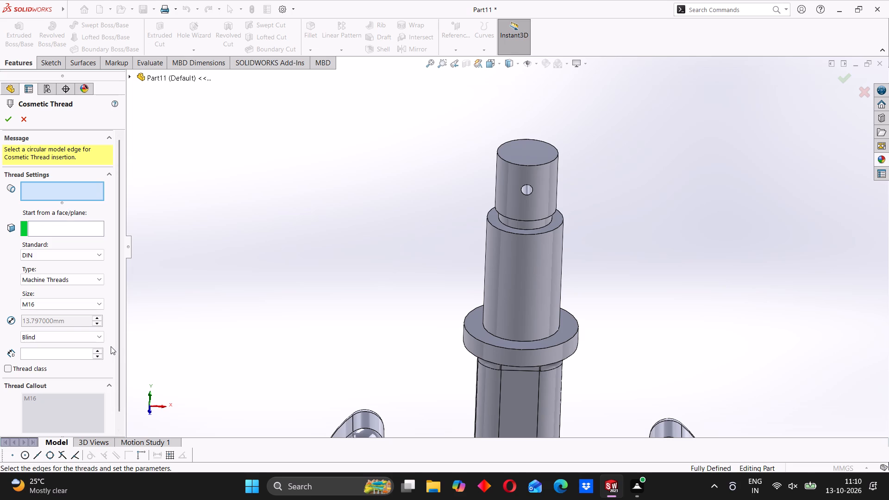
pyautogui.click(44, 351)
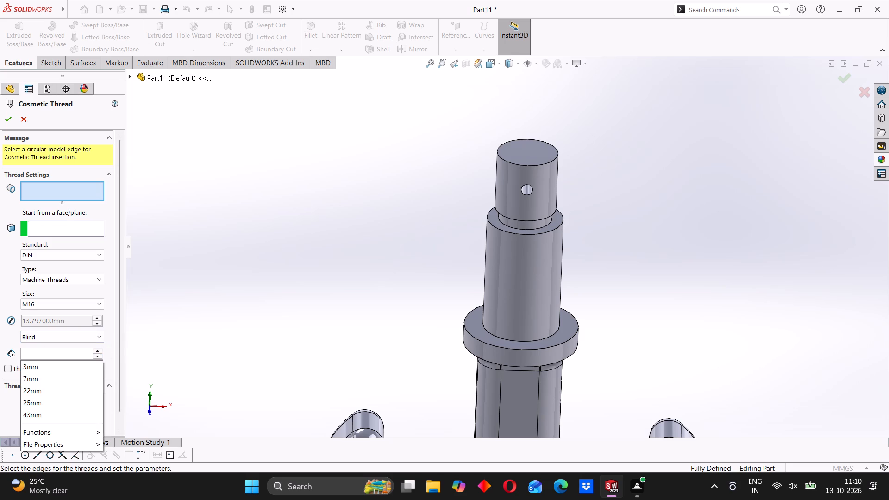
pyautogui.write('16')
pyautogui.press('Return')
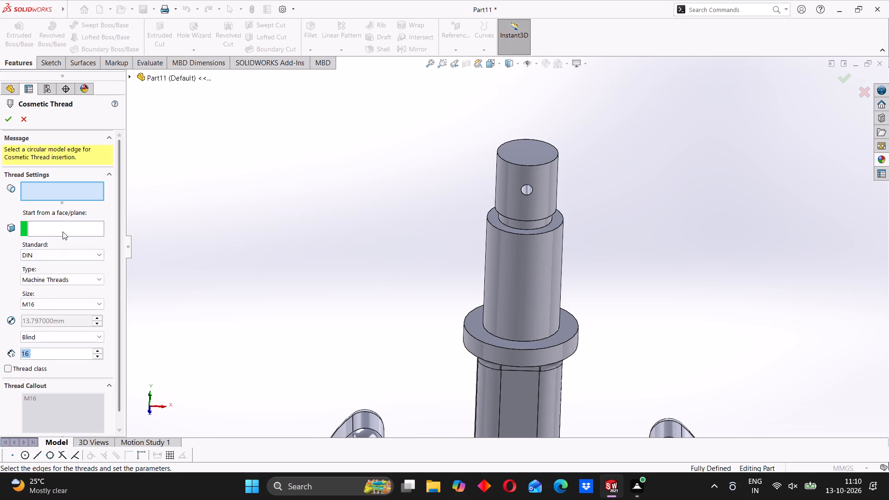
pyautogui.click(541, 164)
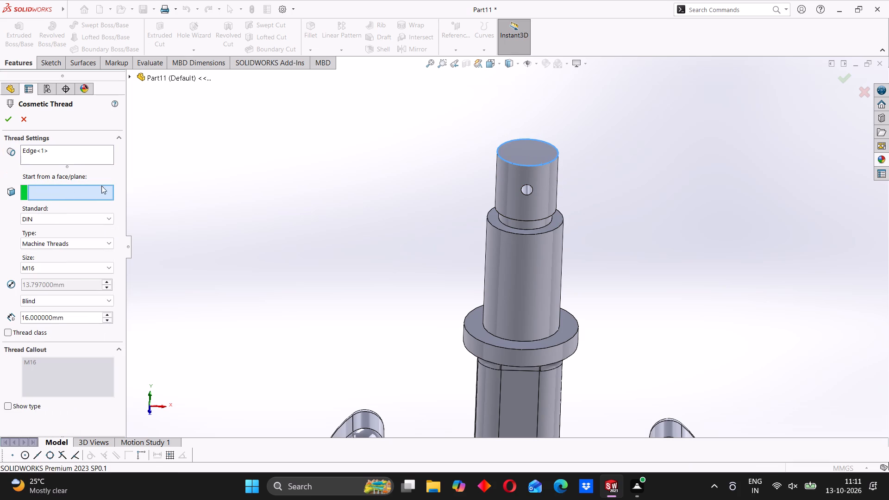
pyautogui.click(508, 152)
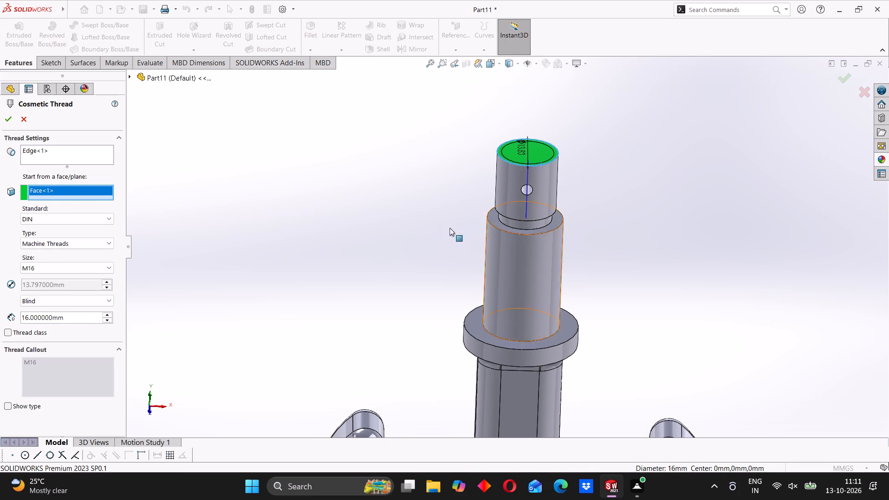
pyautogui.click(5, 114)
# Enable shaded cosmetic threads in the document's detailing display settings.
pyautogui.moveTo(421, 239); pyautogui.dragTo(421, 224, button='middle')
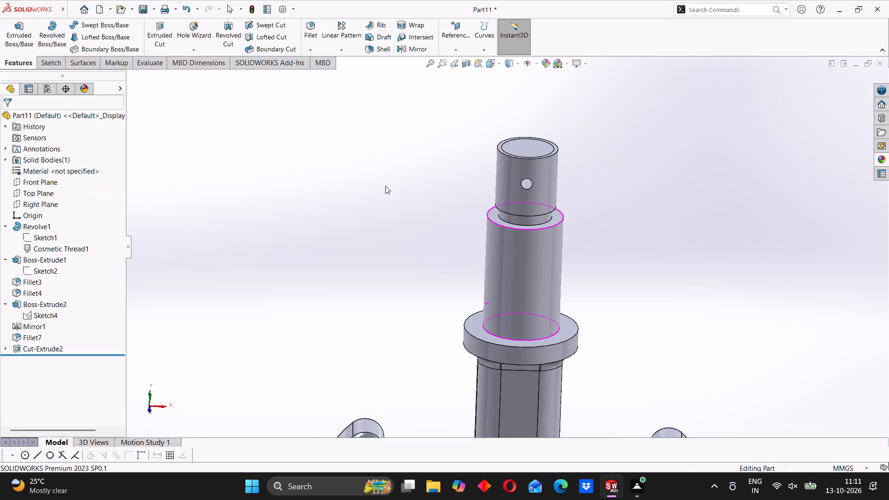
pyautogui.click(280, 4)
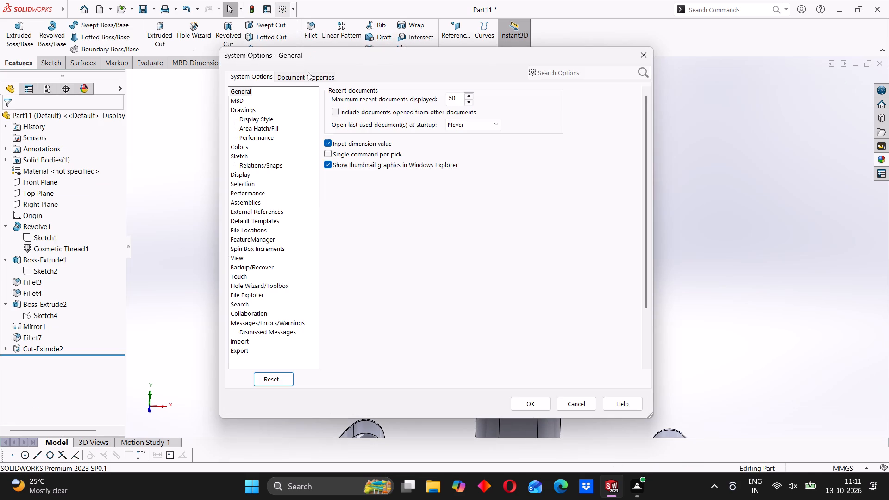
pyautogui.click(298, 74)
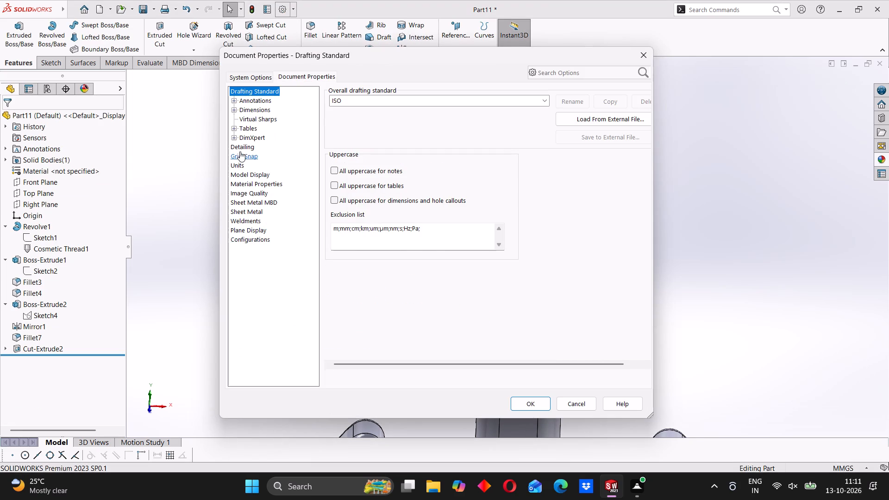
pyautogui.click(242, 149)
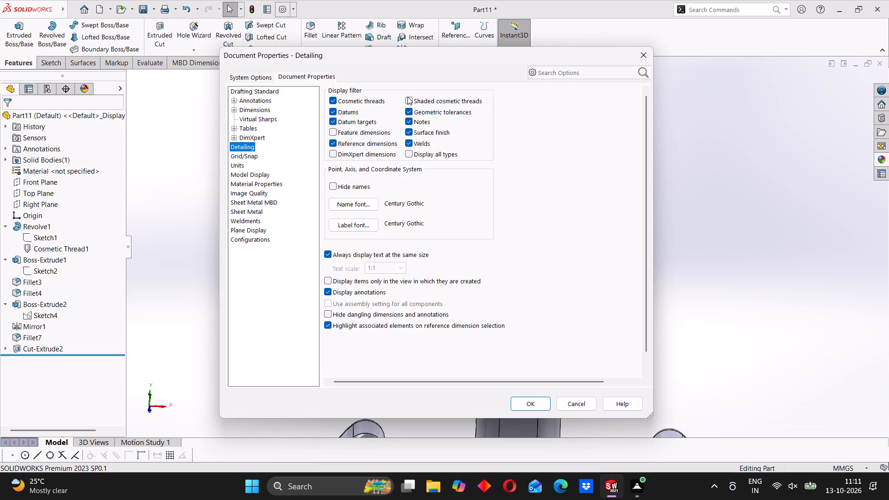
pyautogui.click(407, 97)
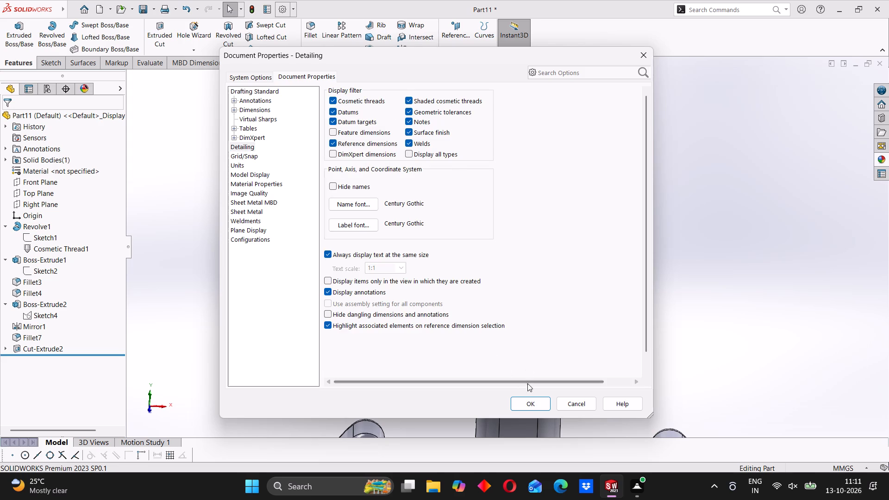
pyautogui.click(527, 402)
# Examine the shaded thread, the neck beneath it and the whole hook from several angles and distances.
pyautogui.scroll(3, 540, 250)
pyautogui.moveTo(534, 291); pyautogui.dragTo(516, 282, button='middle')
pyautogui.scroll(4, 515, 280)
pyautogui.moveTo(500, 288); pyautogui.dragTo(520, 258, button='middle')
pyautogui.scroll(-7, 482, 250)
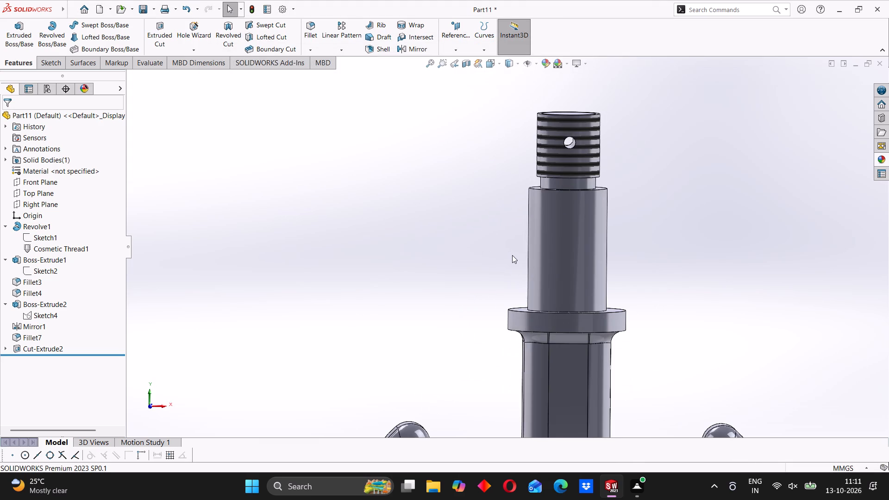
pyautogui.click(497, 262)
pyautogui.scroll(3, 547, 274)
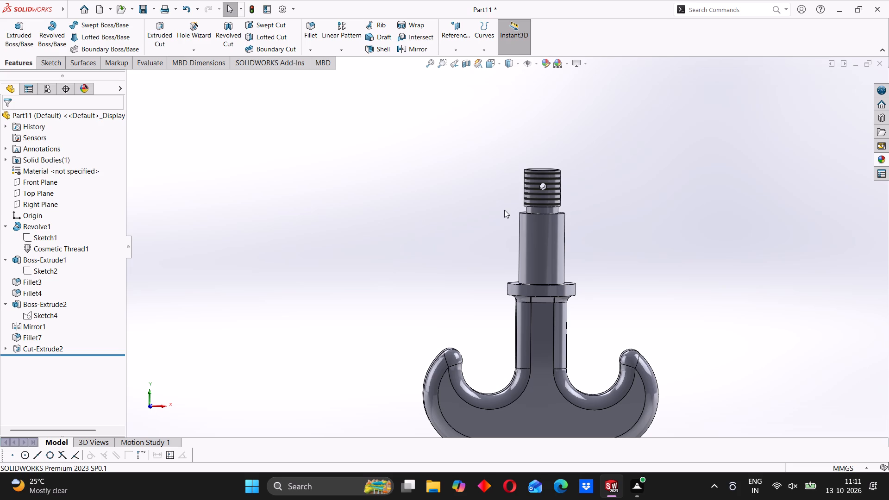
pyautogui.scroll(-3, 533, 202)
pyautogui.moveTo(538, 213); pyautogui.dragTo(538, 263, button='middle')
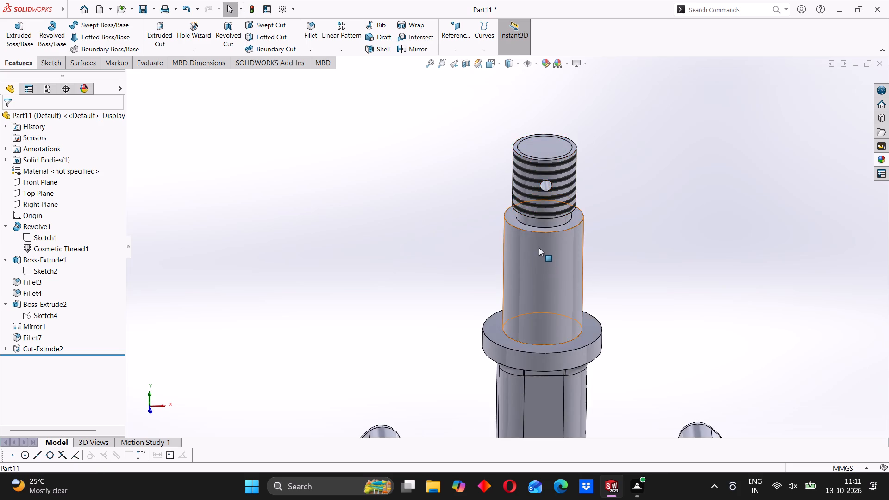
pyautogui.scroll(-4, 539, 244)
pyautogui.moveTo(501, 240); pyautogui.dragTo(507, 226, button='middle')
pyautogui.click(413, 194)
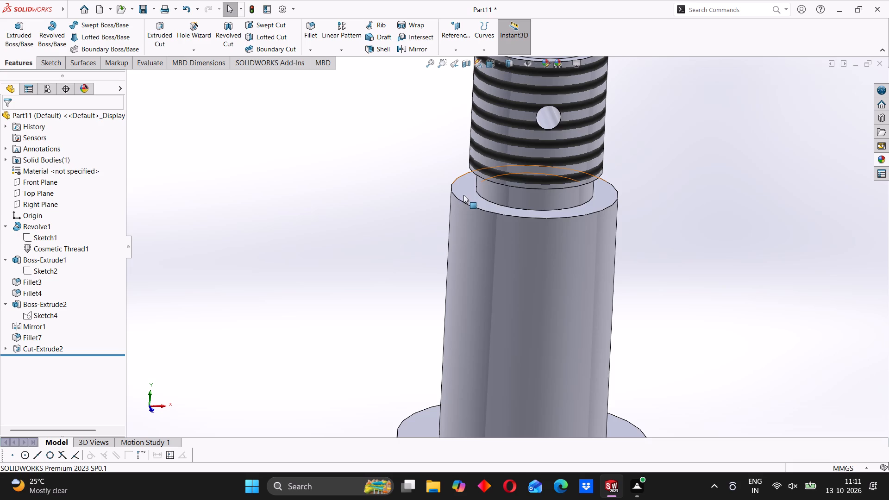
pyautogui.scroll(-1, 484, 188)
pyautogui.click(387, 237)
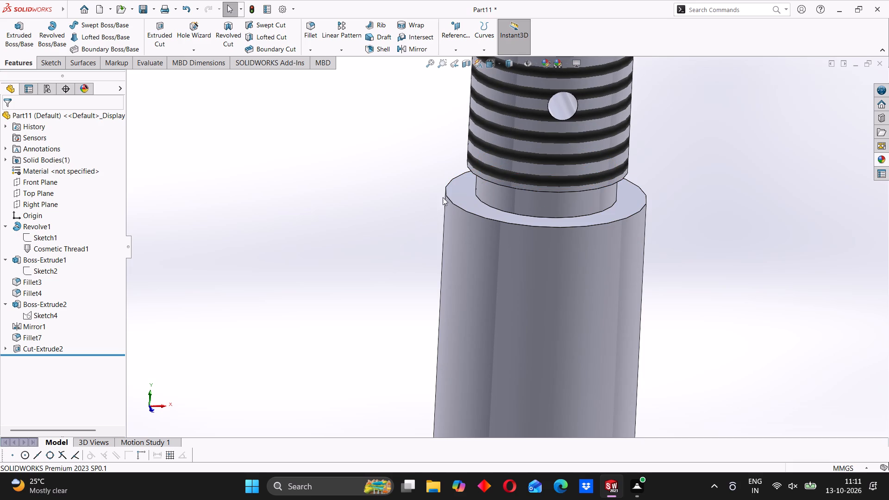
pyautogui.scroll(7, 458, 205)
pyautogui.scroll(3, 515, 301)
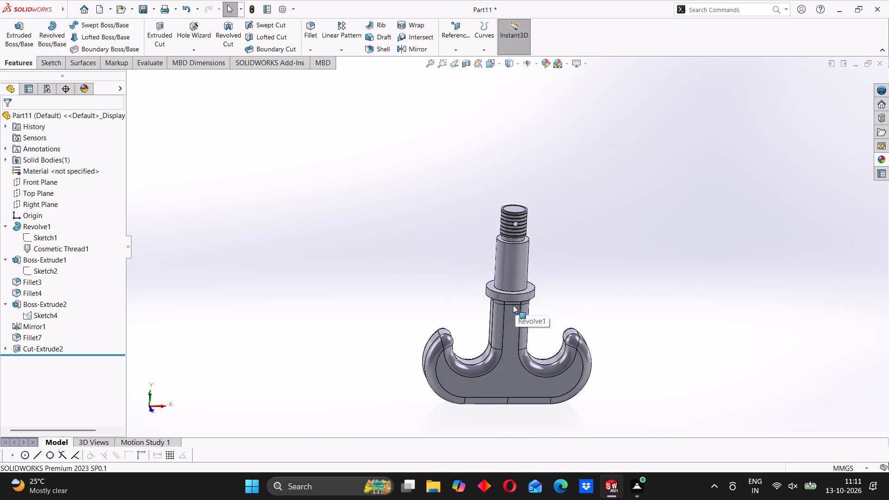
pyautogui.moveTo(512, 309); pyautogui.dragTo(508, 266, button='middle')
pyautogui.moveTo(502, 338); pyautogui.dragTo(566, 307, button='middle')
pyautogui.moveTo(528, 396); pyautogui.dragTo(551, 377, button='middle')
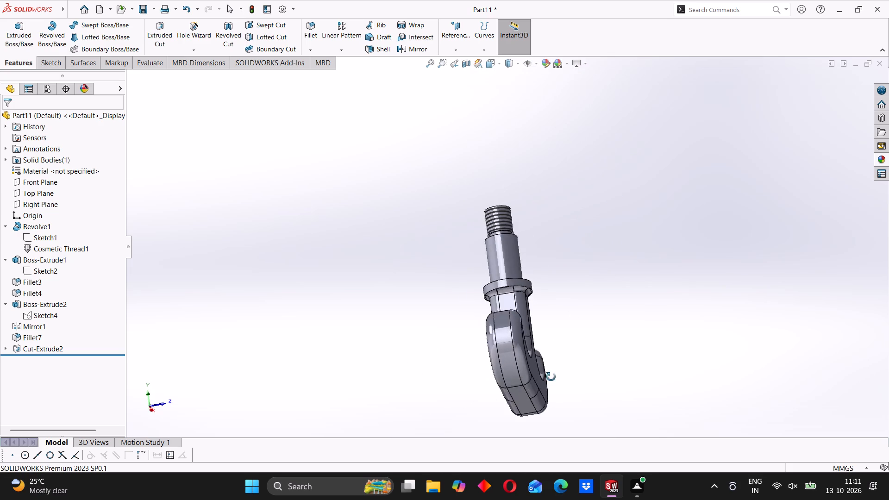
pyautogui.moveTo(551, 377); pyautogui.dragTo(475, 416, button='middle')
pyautogui.moveTo(539, 275); pyautogui.dragTo(515, 276, button='middle')
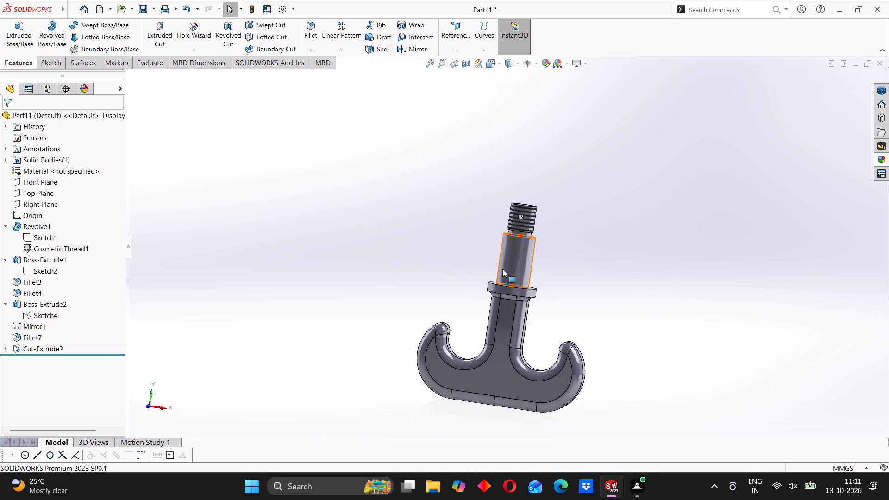
pyautogui.scroll(-2, 522, 232)
pyautogui.moveTo(499, 250); pyautogui.dragTo(402, 268, button='middle')
pyautogui.moveTo(477, 271); pyautogui.dragTo(554, 192, button='middle')
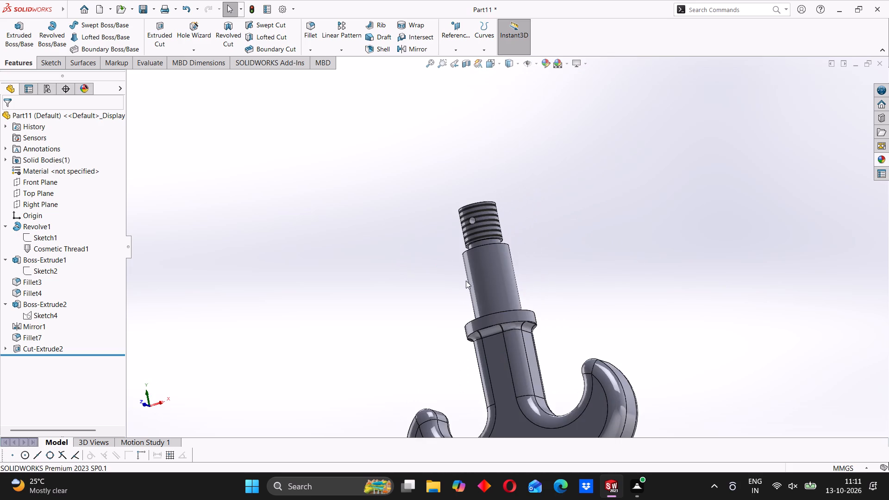
# Try to apply a symmetric 5 mm constant-radius fillet to the circular edge where the shank's neck meets the shoulder below.
pyautogui.moveTo(470, 282); pyautogui.dragTo(501, 319, button='middle')
pyautogui.scroll(-3, 492, 275)
pyautogui.moveTo(488, 275); pyautogui.dragTo(483, 300, button='middle')
pyautogui.scroll(-2, 457, 234)
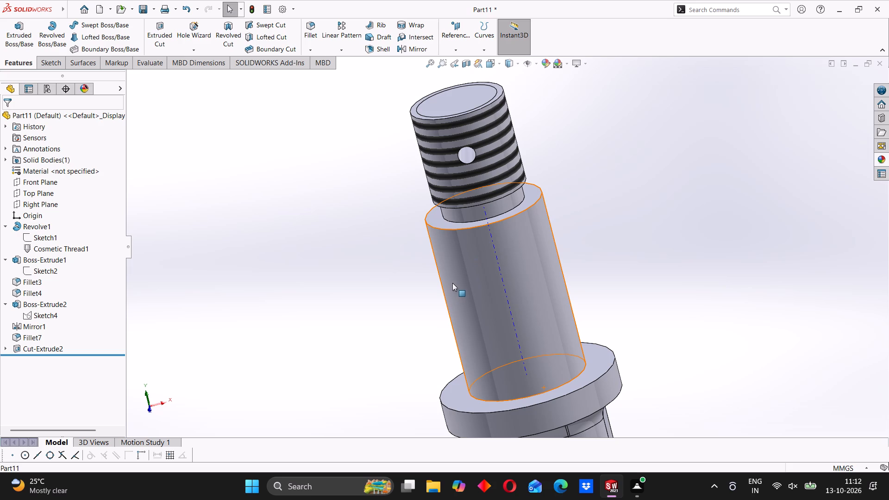
pyautogui.click(319, 30)
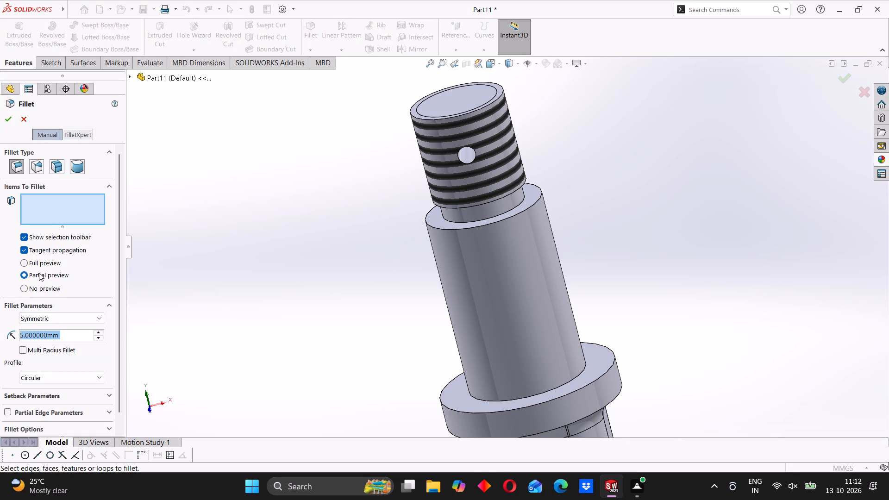
pyautogui.click(456, 222)
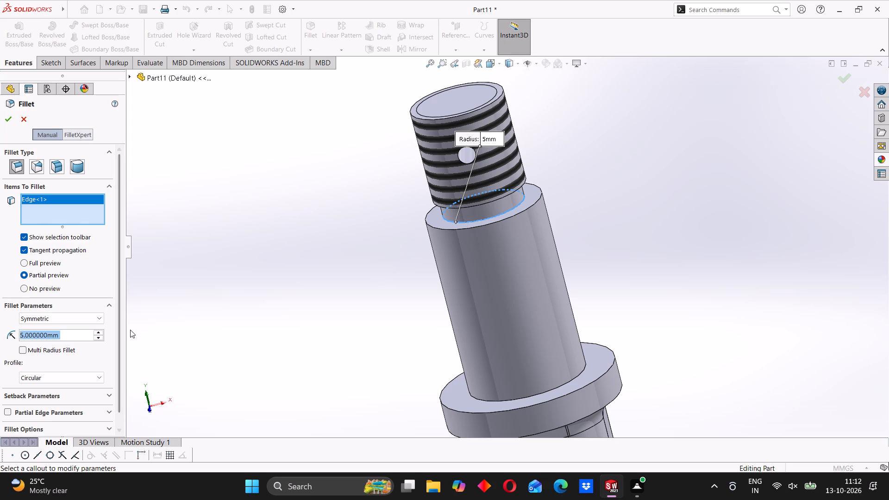
pyautogui.moveTo(121, 322); pyautogui.dragTo(138, 412)
pyautogui.click(63, 413)
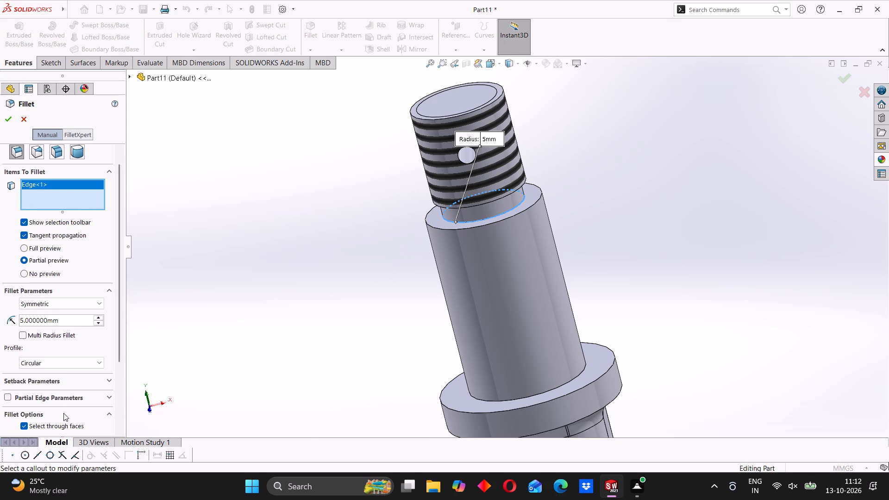
pyautogui.moveTo(117, 339); pyautogui.dragTo(139, 426)
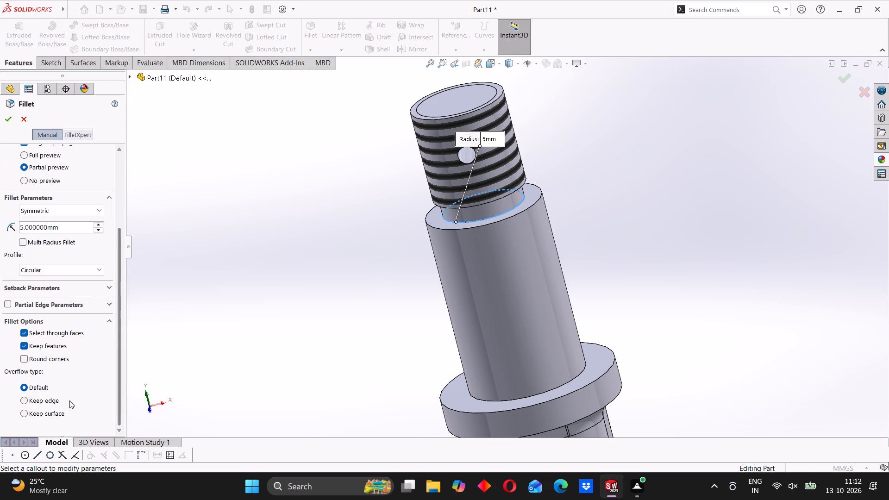
pyautogui.click(83, 300)
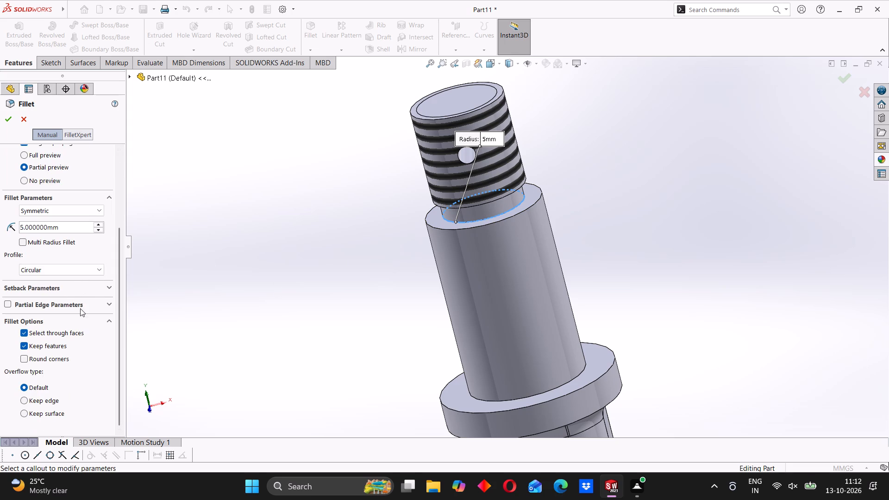
pyautogui.click(100, 305)
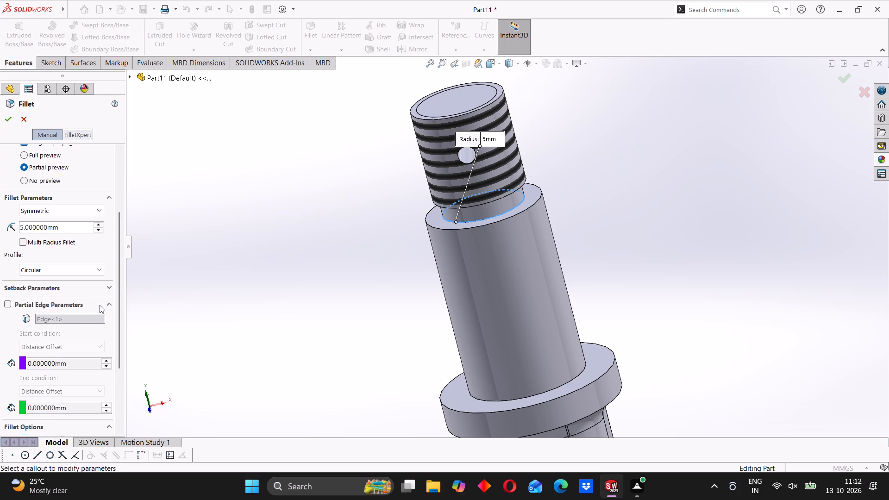
pyautogui.click(105, 287)
pyautogui.click(105, 287)
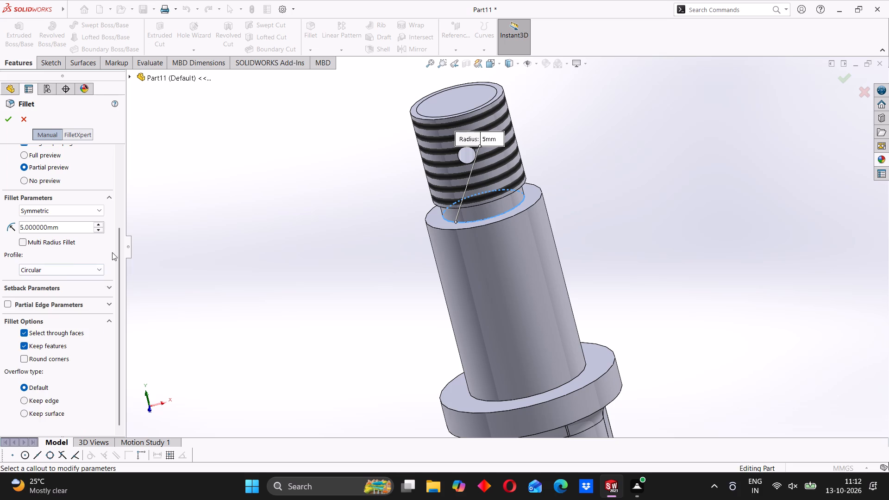
pyautogui.scroll(3, 113, 252)
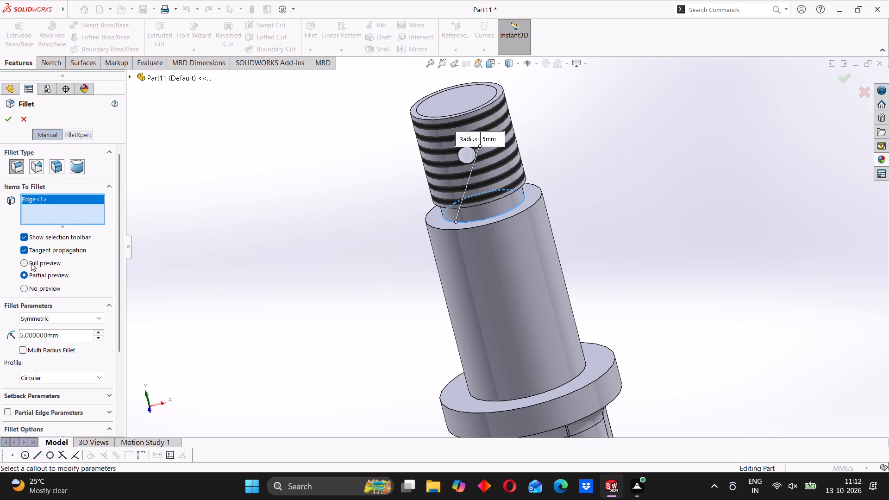
pyautogui.click(27, 262)
pyautogui.click(27, 264)
pyautogui.click(24, 275)
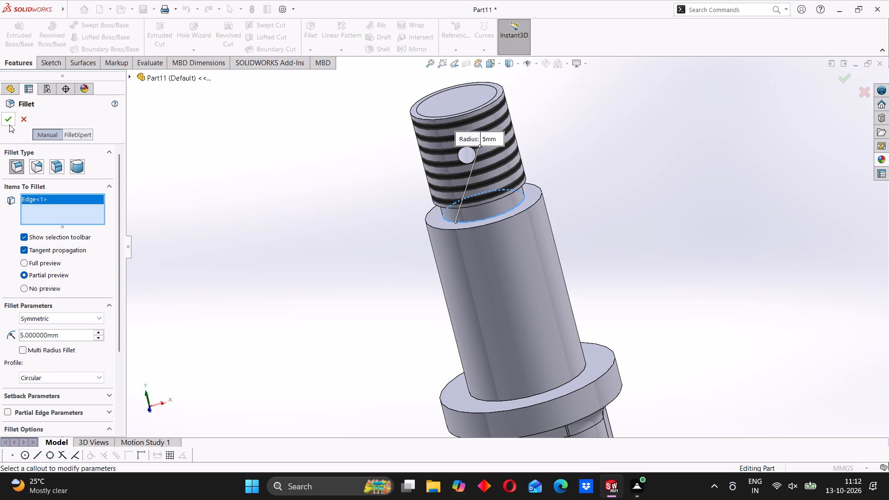
pyautogui.click(7, 118)
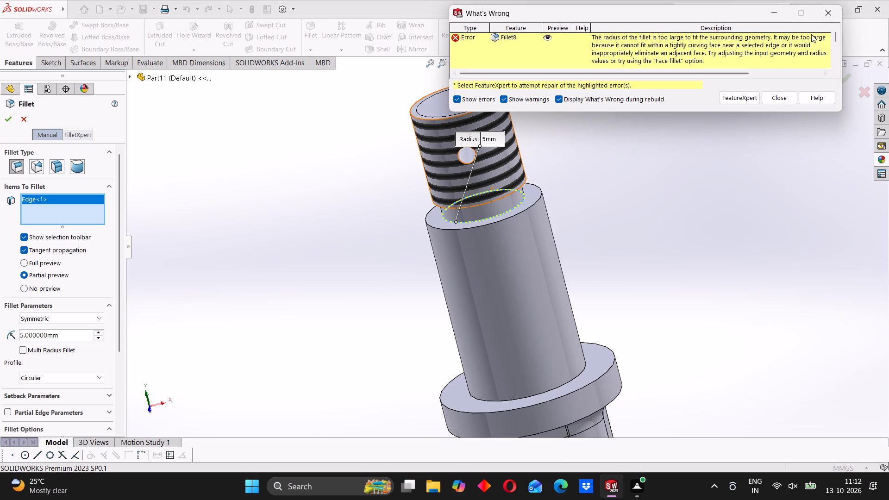
pyautogui.click(826, 15)
# Set the neck edge's fillet radius to 1 mm and apply the fillet.
pyautogui.moveTo(63, 336); pyautogui.dragTo(63, 336)
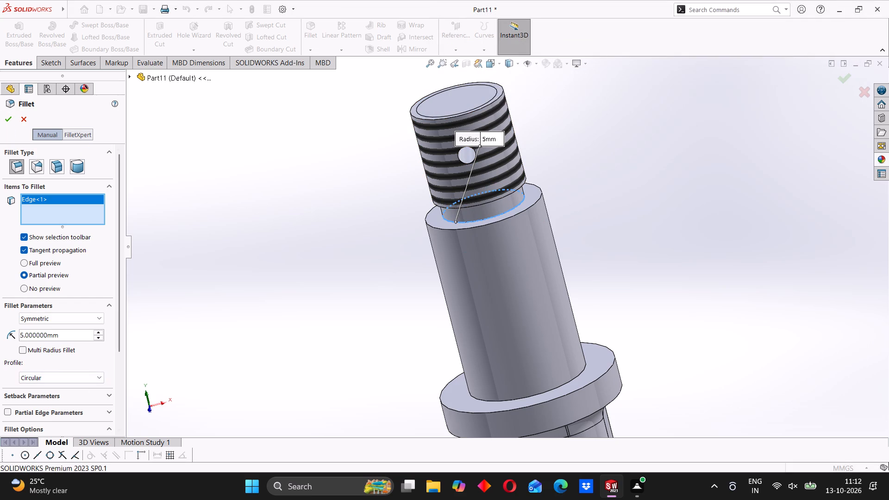
pyautogui.moveTo(63, 336); pyautogui.dragTo(6, 338)
pyautogui.press('1')
pyautogui.press('Return')
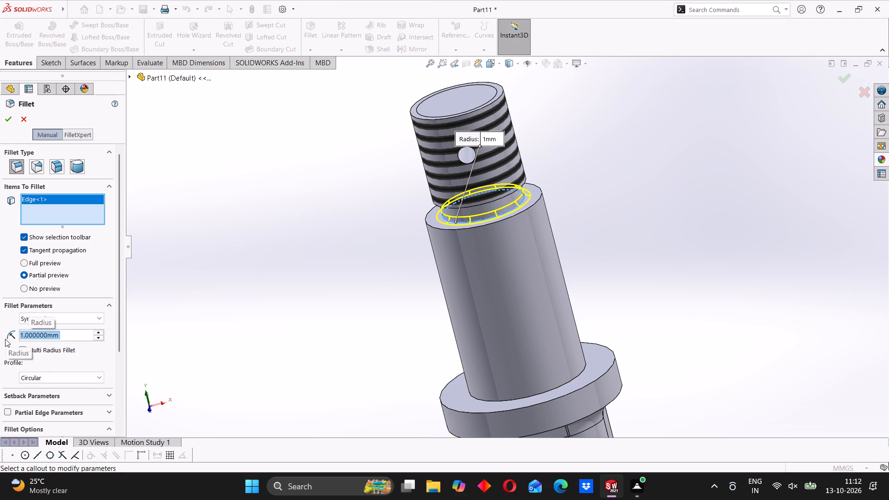
pyautogui.click(7, 119)
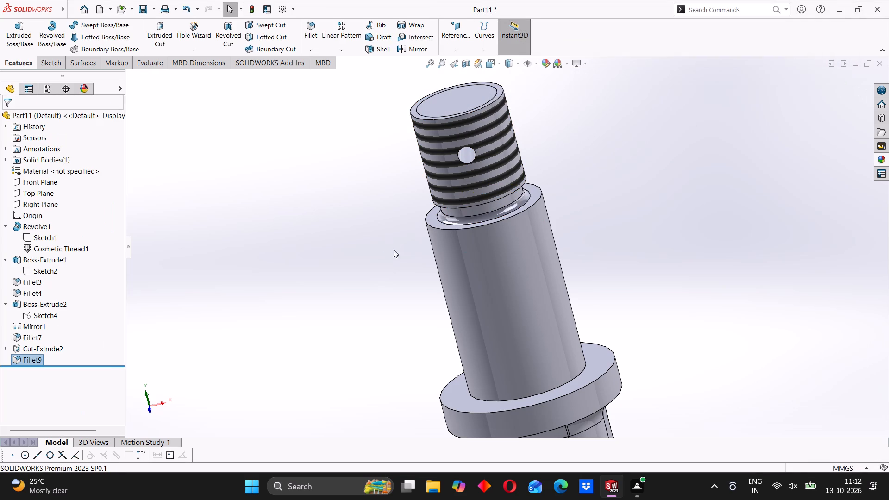
# Examine the neck fillet, the threaded shank end and the whole double hook from several angles and distances.
pyautogui.moveTo(404, 266); pyautogui.dragTo(433, 256, button='middle')
pyautogui.click(392, 251)
pyautogui.scroll(4, 516, 312)
pyautogui.moveTo(512, 343); pyautogui.dragTo(512, 244, button='middle')
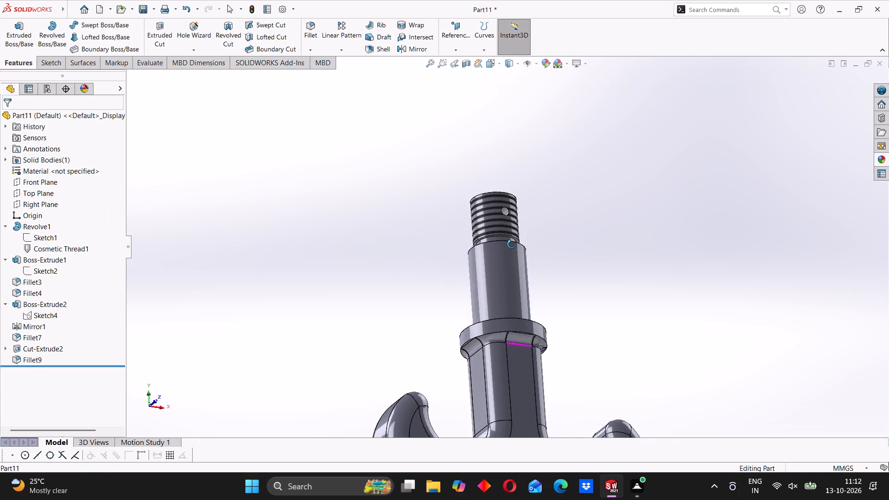
pyautogui.moveTo(512, 244); pyautogui.dragTo(473, 297, button='middle')
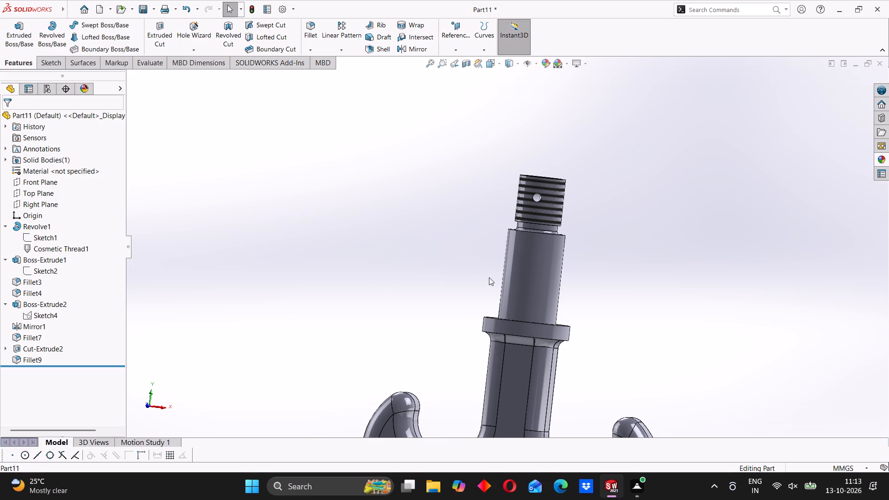
pyautogui.scroll(2, 518, 246)
pyautogui.moveTo(565, 277); pyautogui.dragTo(541, 270, button='middle')
pyautogui.scroll(-1, 520, 256)
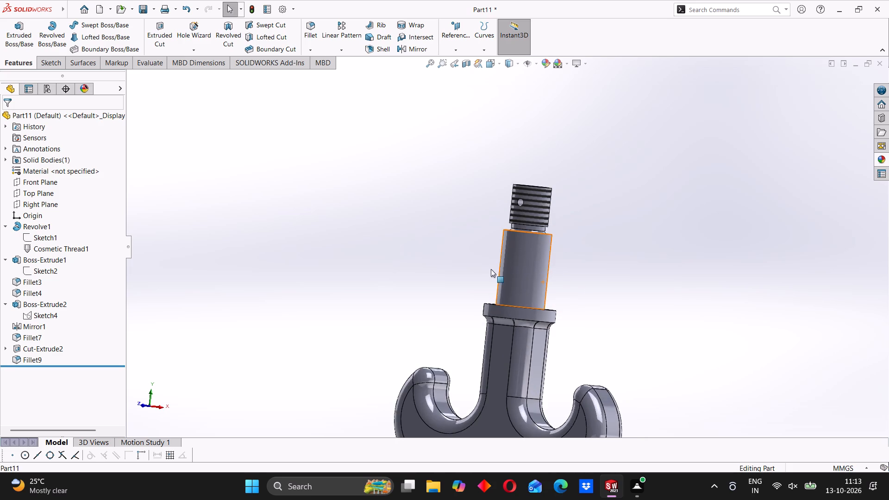
pyautogui.moveTo(491, 269); pyautogui.dragTo(526, 260, button='middle')
pyautogui.scroll(-3, 520, 239)
pyautogui.middleClick(507, 257)
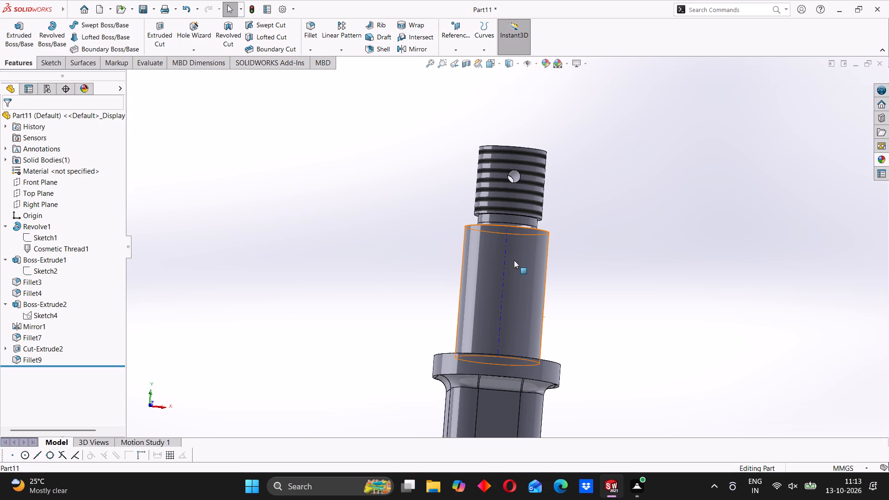
pyautogui.scroll(-1, 526, 251)
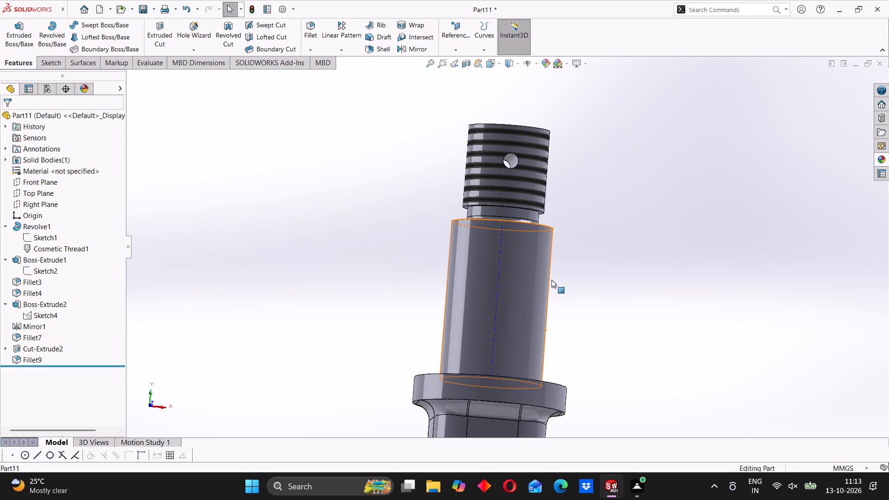
pyautogui.scroll(2, 553, 281)
pyautogui.moveTo(557, 282); pyautogui.dragTo(528, 288, button='middle')
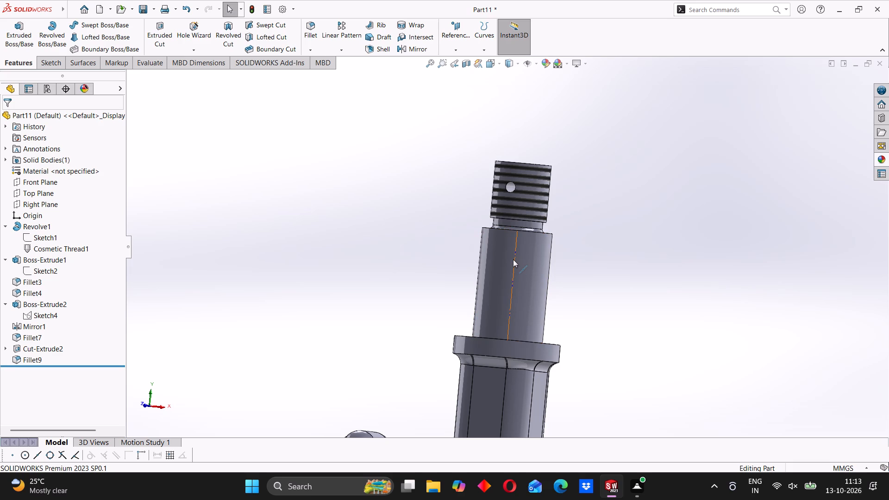
pyautogui.scroll(-2, 516, 243)
pyautogui.scroll(7, 516, 242)
pyautogui.moveTo(527, 281); pyautogui.dragTo(506, 281, button='middle')
pyautogui.moveTo(494, 283); pyautogui.dragTo(543, 319, button='middle')
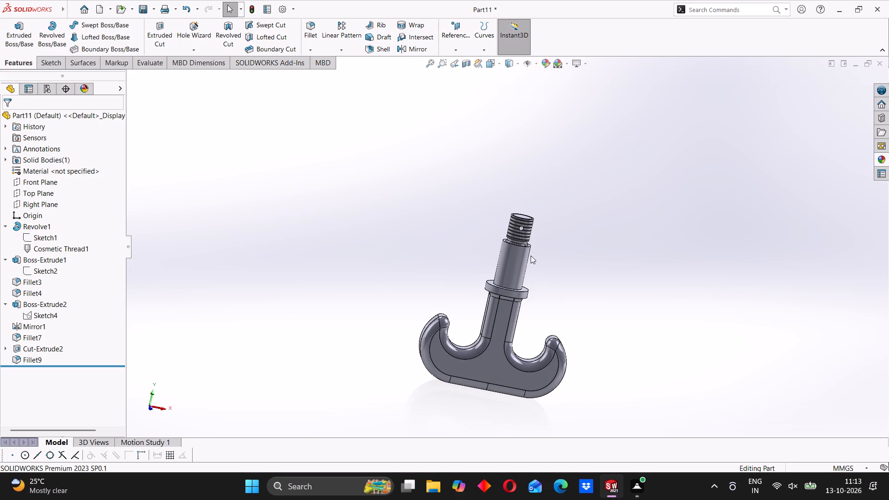
pyautogui.moveTo(531, 250); pyautogui.dragTo(470, 228, button='middle')
pyautogui.moveTo(472, 302); pyautogui.dragTo(531, 361, button='middle')
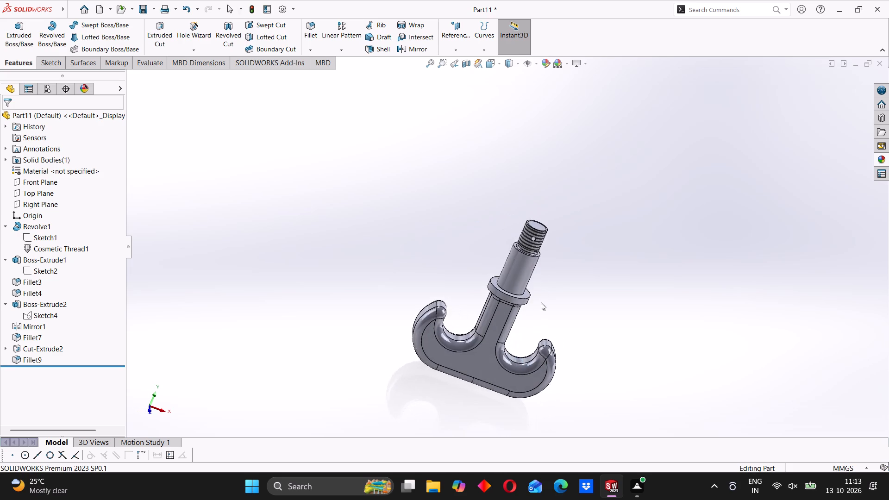
pyautogui.scroll(-3, 542, 284)
pyautogui.scroll(-3, 513, 227)
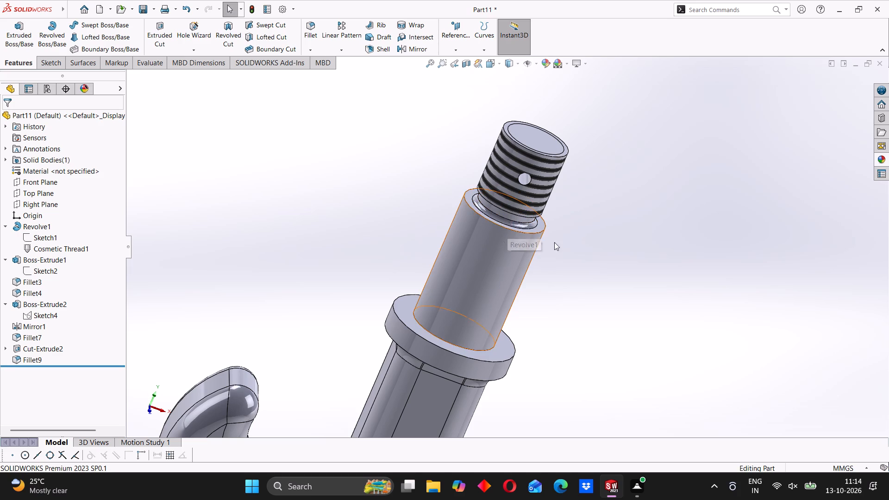
pyautogui.scroll(3, 515, 235)
pyautogui.moveTo(534, 259); pyautogui.dragTo(519, 241, button='middle')
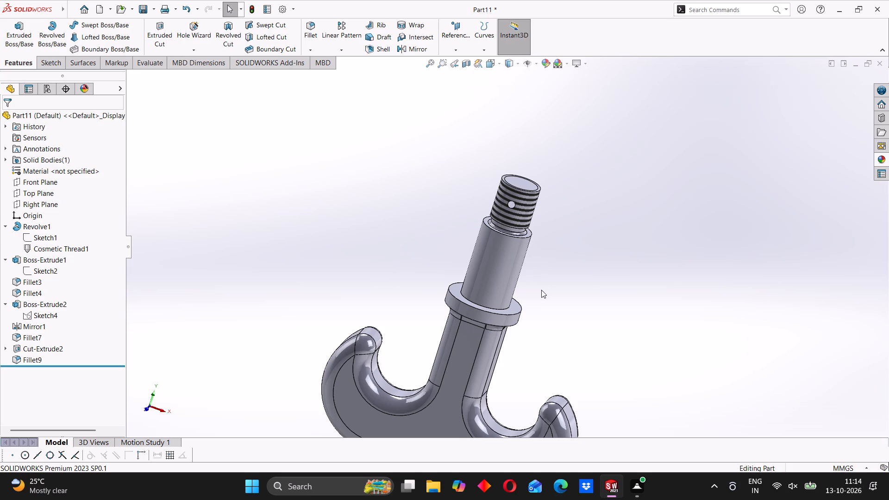
pyautogui.scroll(3, 554, 282)
pyautogui.moveTo(531, 272); pyautogui.dragTo(506, 225, button='middle')
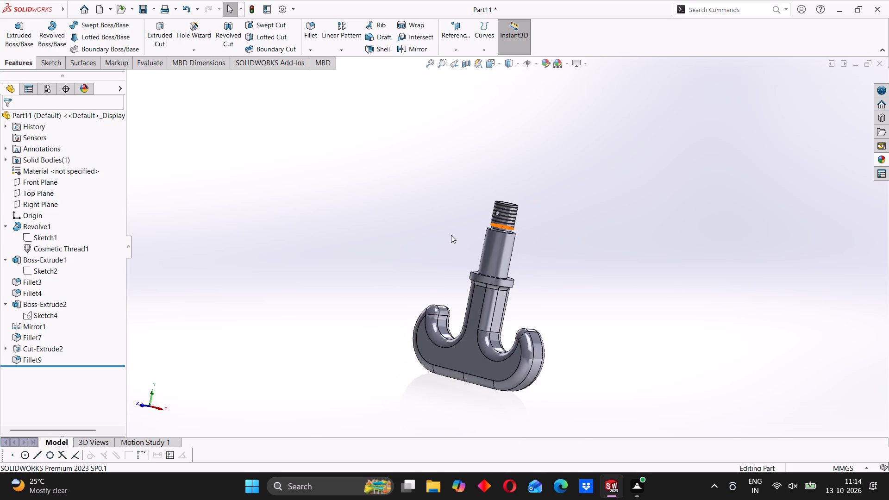
pyautogui.scroll(-2, 451, 235)
pyautogui.moveTo(452, 242); pyautogui.dragTo(528, 287, button='middle')
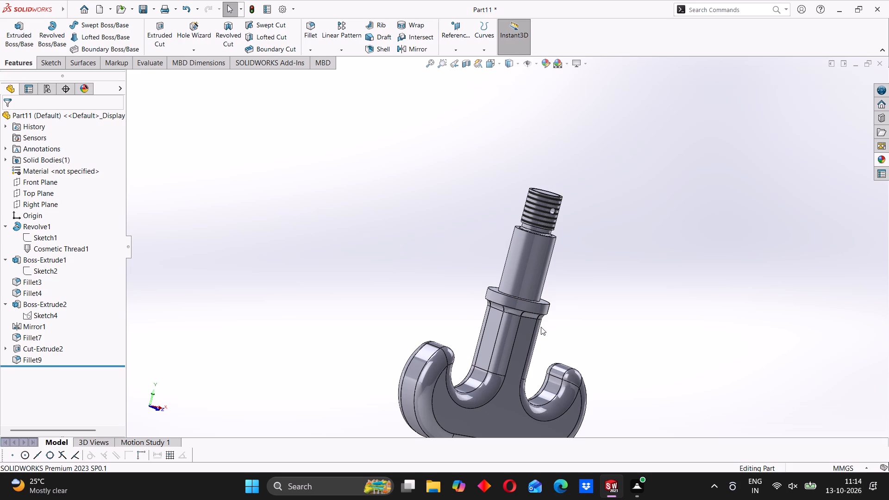
pyautogui.scroll(2, 518, 206)
pyautogui.moveTo(556, 261); pyautogui.dragTo(531, 235, button='middle')
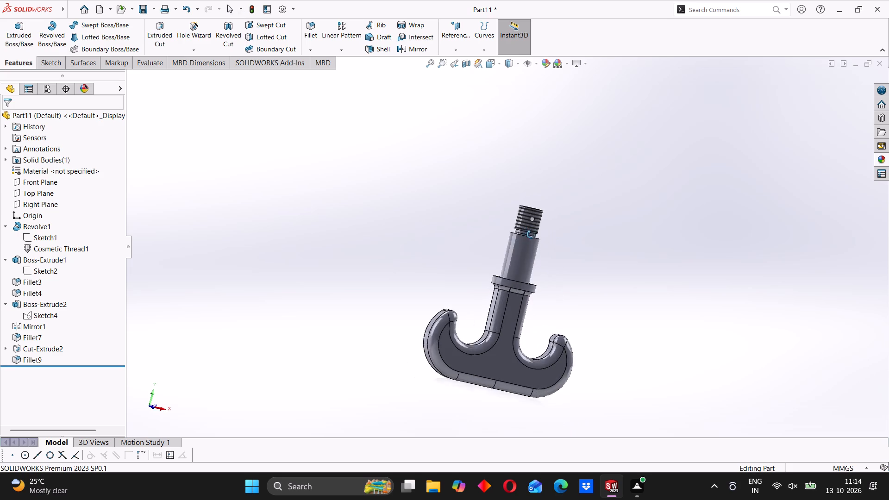
pyautogui.moveTo(531, 235); pyautogui.dragTo(517, 224, button='middle')
pyautogui.moveTo(469, 239); pyautogui.dragTo(515, 318, button='middle')
pyautogui.moveTo(539, 274); pyautogui.dragTo(511, 249, button='middle')
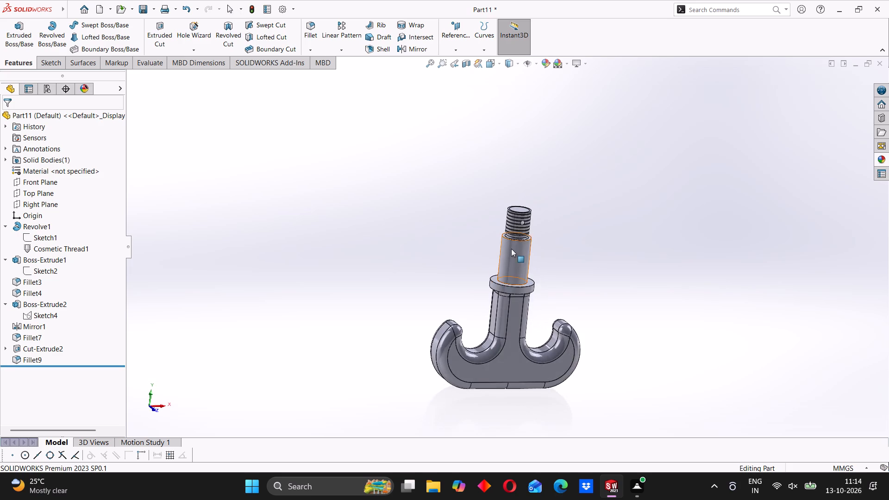
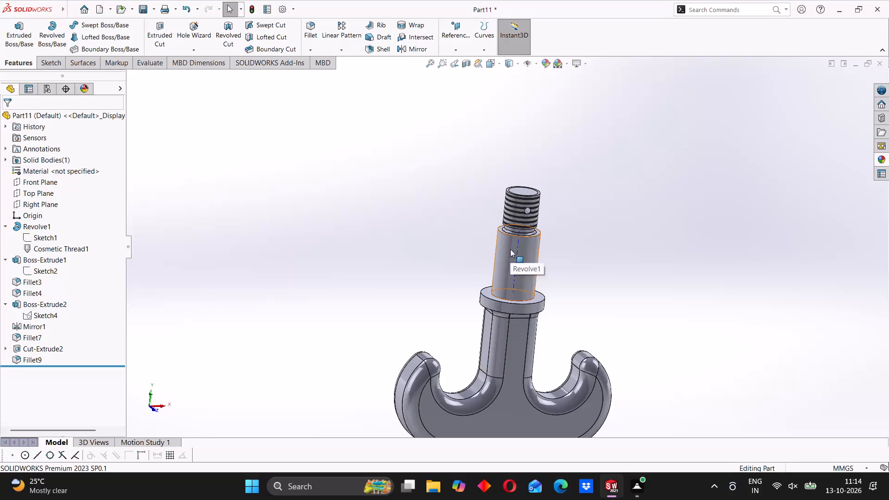
# Examine the whole double hook, its threaded shank end, collar and side profile from several angles and distances.
pyautogui.scroll(2, 511, 249)
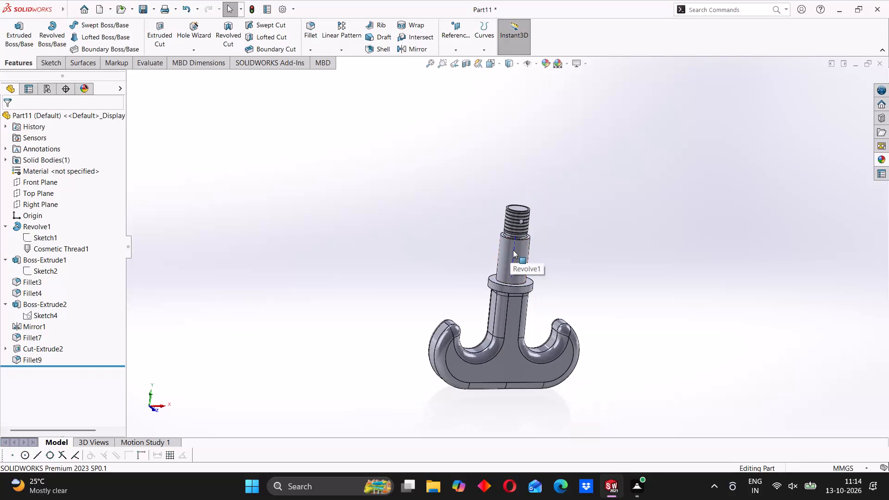
pyautogui.moveTo(522, 260); pyautogui.dragTo(513, 251, button='middle')
pyautogui.scroll(2, 512, 248)
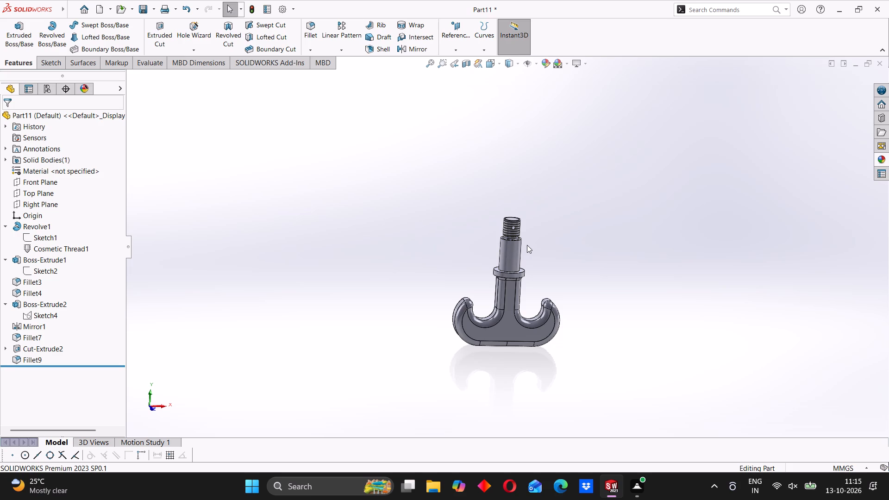
pyautogui.scroll(4, 541, 238)
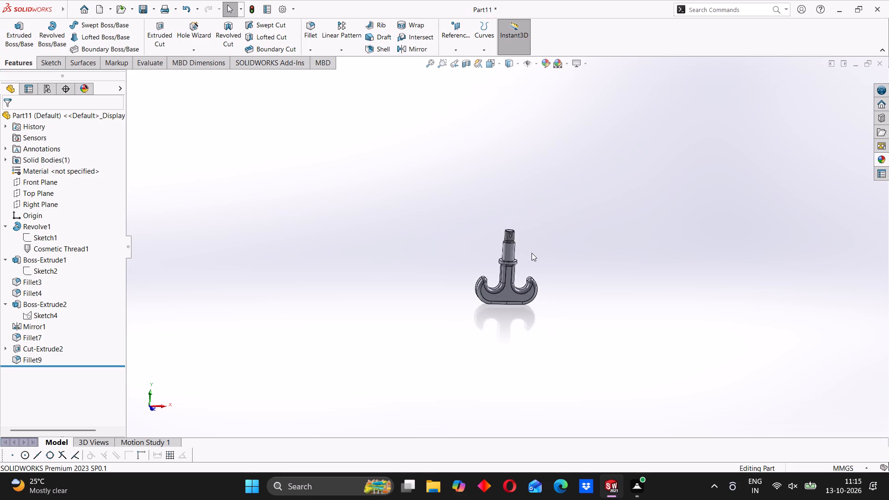
pyautogui.moveTo(532, 250); pyautogui.dragTo(505, 268, button='middle')
pyautogui.scroll(-6, 494, 258)
pyautogui.moveTo(495, 258); pyautogui.dragTo(512, 253, button='middle')
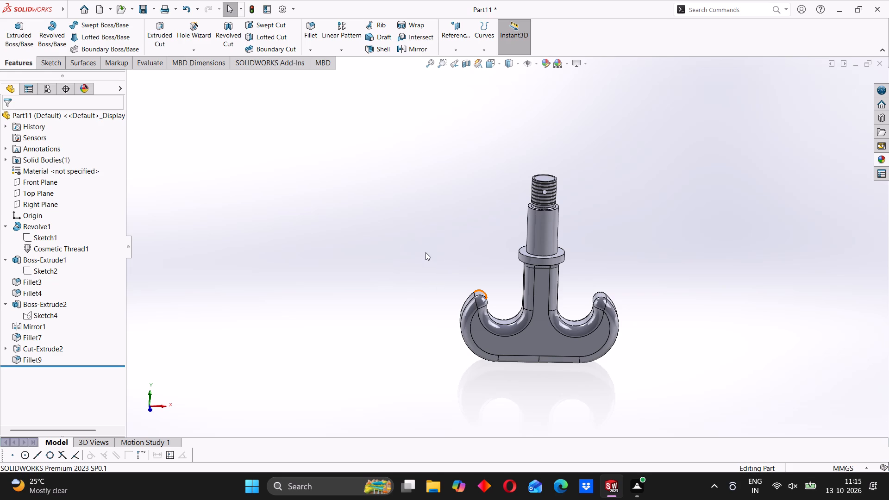
pyautogui.scroll(3, 555, 245)
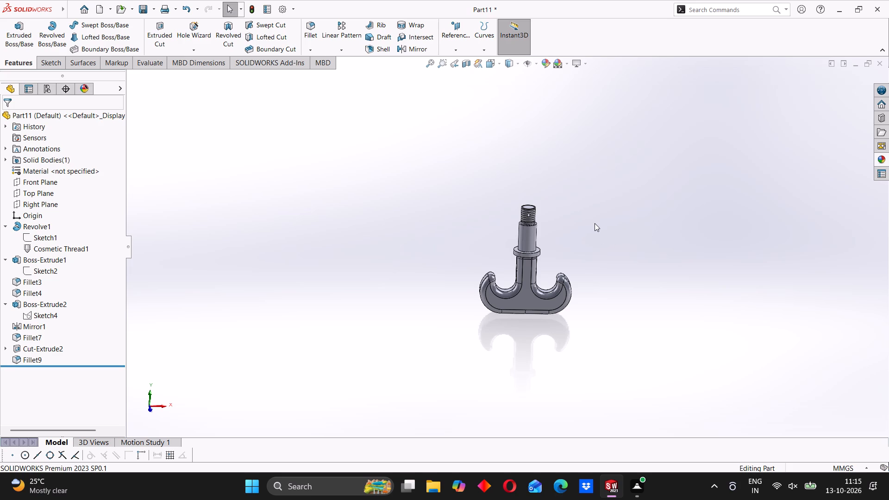
pyautogui.scroll(-2, 639, 161)
pyautogui.scroll(2, 502, 302)
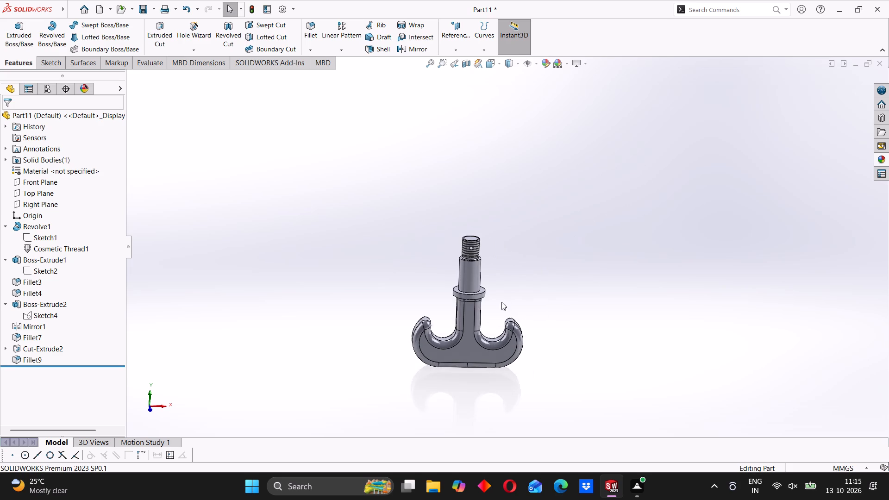
pyautogui.moveTo(490, 313); pyautogui.dragTo(557, 259, button='middle')
pyautogui.moveTo(437, 298); pyautogui.dragTo(458, 312, button='middle')
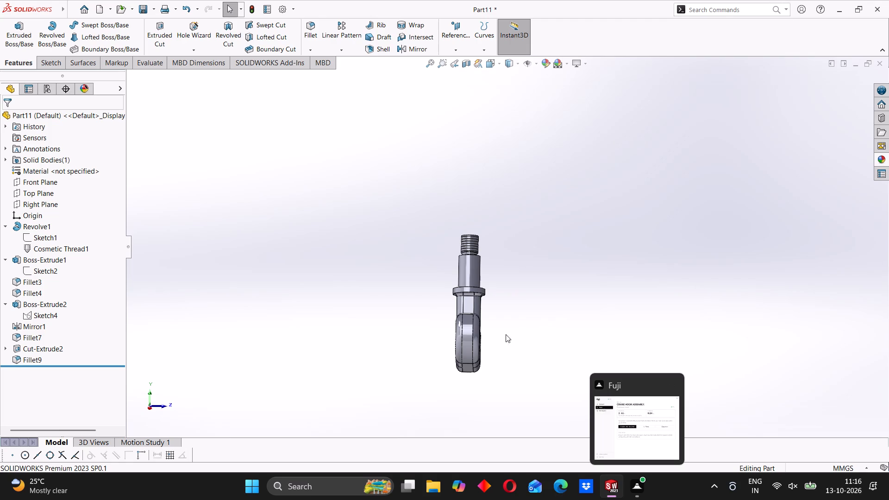
pyautogui.moveTo(489, 336); pyautogui.dragTo(414, 344, button='middle')
pyautogui.moveTo(477, 299); pyautogui.dragTo(417, 296, button='middle')
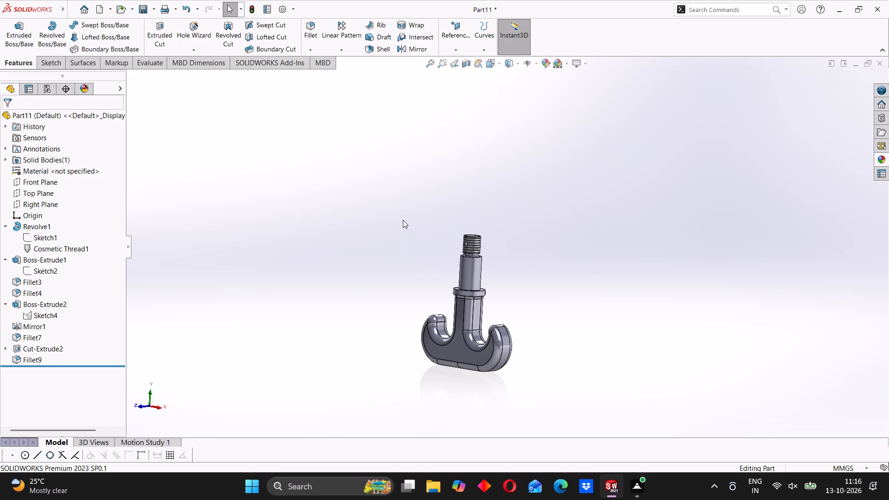
pyautogui.scroll(-2, 397, 225)
pyautogui.moveTo(442, 286); pyautogui.dragTo(527, 314, button='middle')
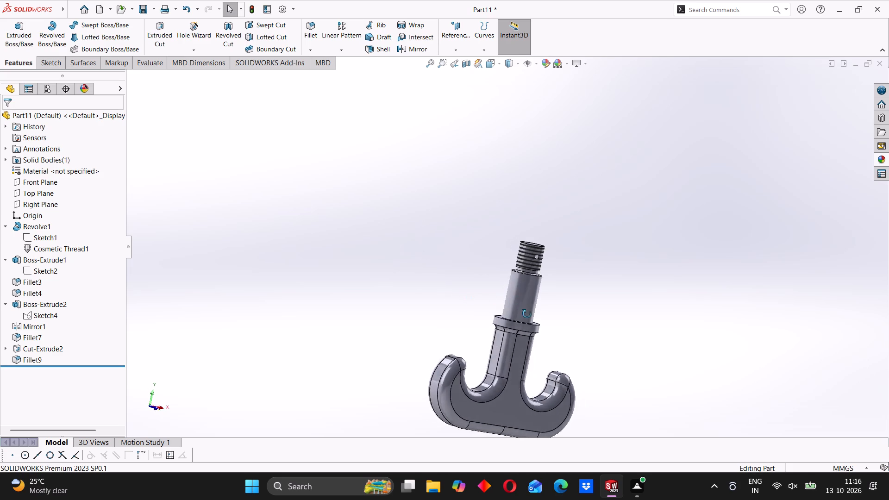
pyautogui.moveTo(527, 314); pyautogui.dragTo(528, 317, button='middle')
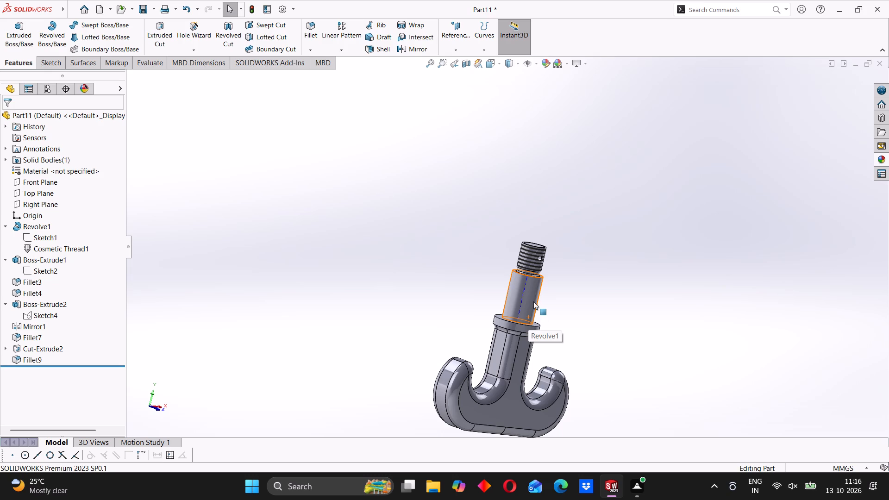
pyautogui.scroll(2, 548, 301)
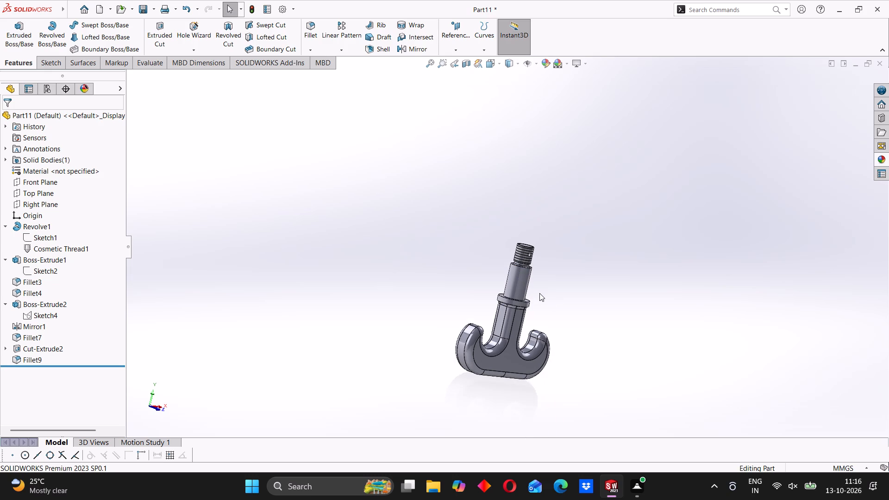
pyautogui.scroll(-2, 539, 293)
pyautogui.moveTo(549, 295); pyautogui.dragTo(508, 285, button='middle')
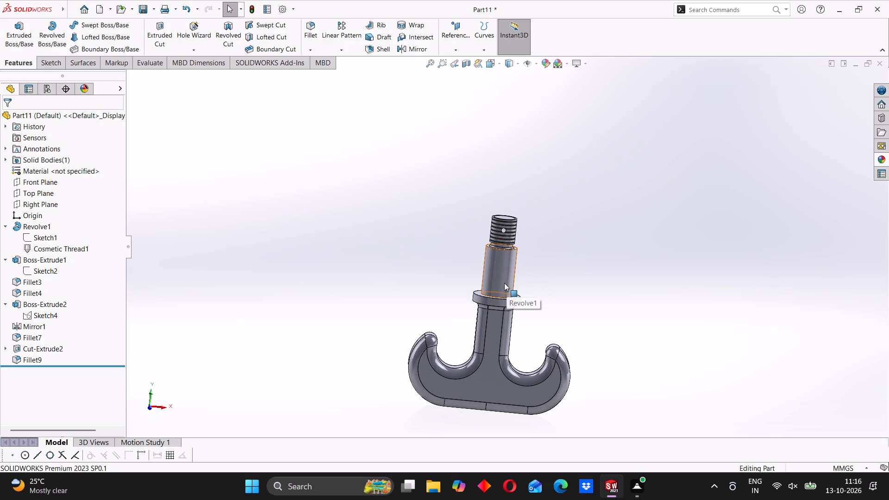
pyautogui.scroll(-2, 500, 283)
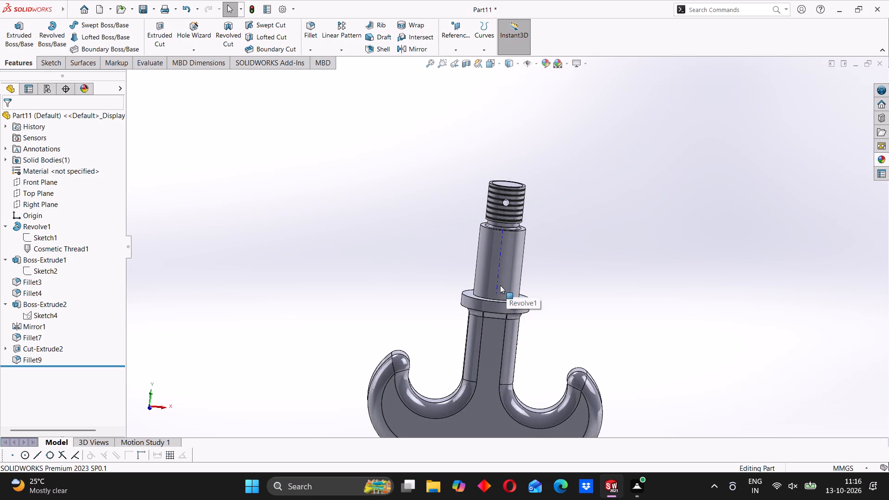
pyautogui.scroll(-3, 500, 285)
pyautogui.scroll(5, 522, 304)
pyautogui.moveTo(546, 282); pyautogui.dragTo(532, 281, button='middle')
pyautogui.scroll(3, 531, 281)
pyautogui.scroll(-1, 525, 285)
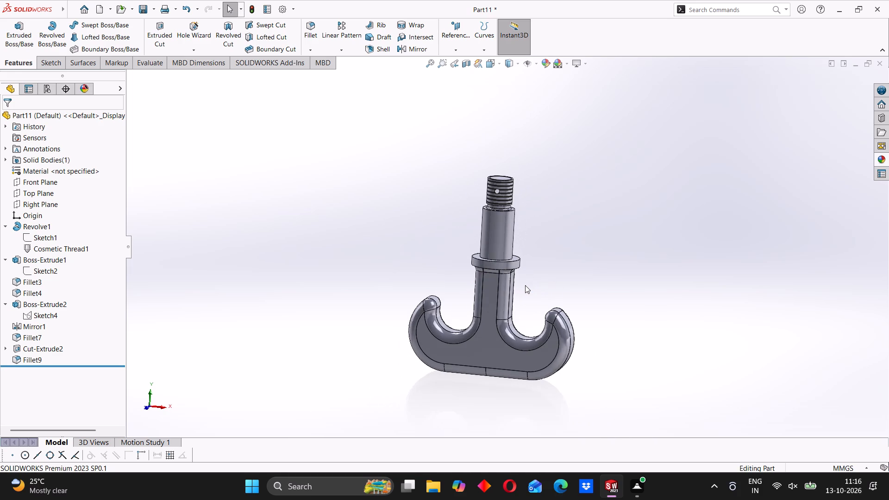
pyautogui.moveTo(447, 256); pyautogui.dragTo(501, 269, button='middle')
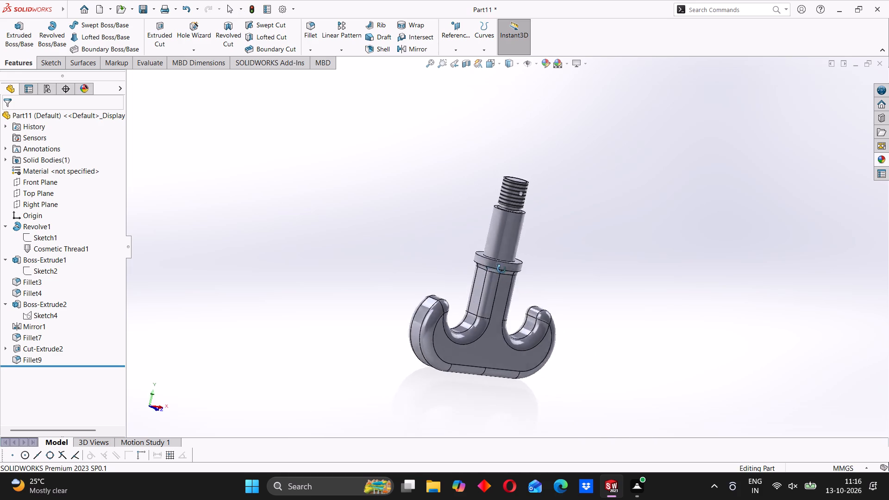
pyautogui.moveTo(501, 269); pyautogui.dragTo(494, 302, button='middle')
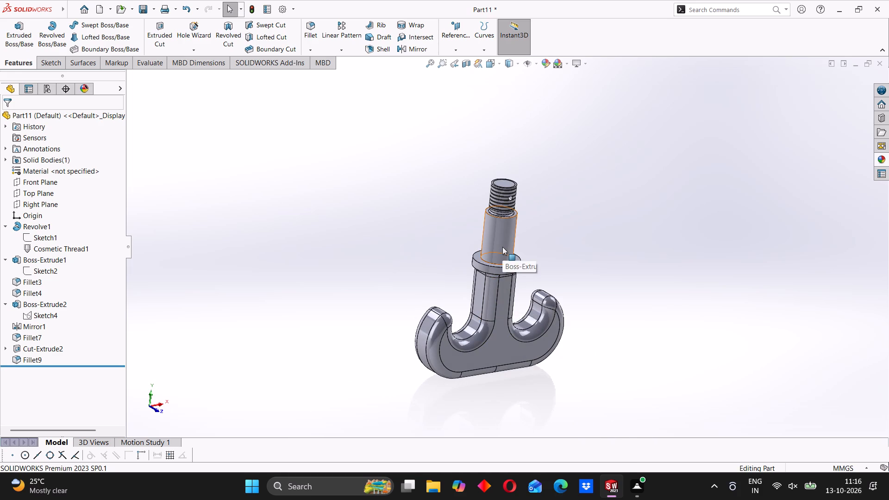
# Change the appearance colour of the whole hook body to the standard medium grey (128).
pyautogui.rightClick(501, 247)
pyautogui.click(592, 222)
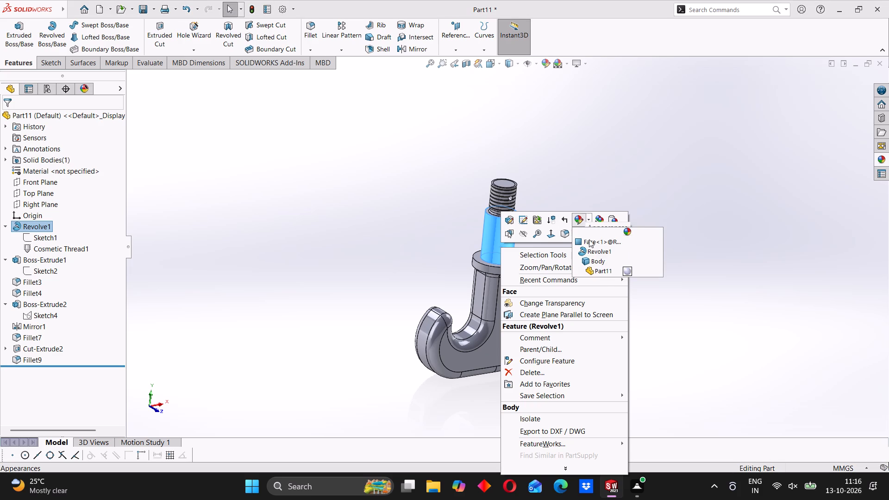
pyautogui.click(594, 257)
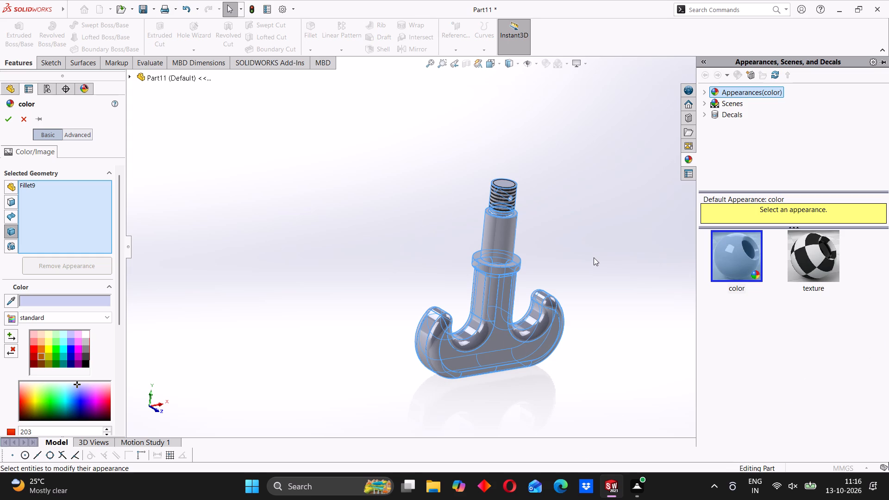
pyautogui.click(82, 348)
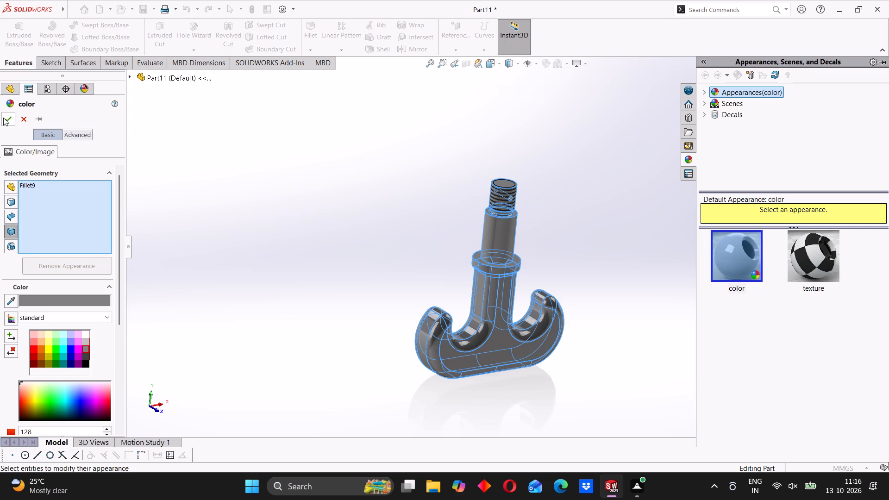
pyautogui.click(3, 118)
# Examine the grey hook's cross-hole, threaded end, collar and side profile from several angles and distances.
pyautogui.moveTo(504, 267); pyautogui.dragTo(462, 219, button='middle')
pyautogui.scroll(-5, 461, 211)
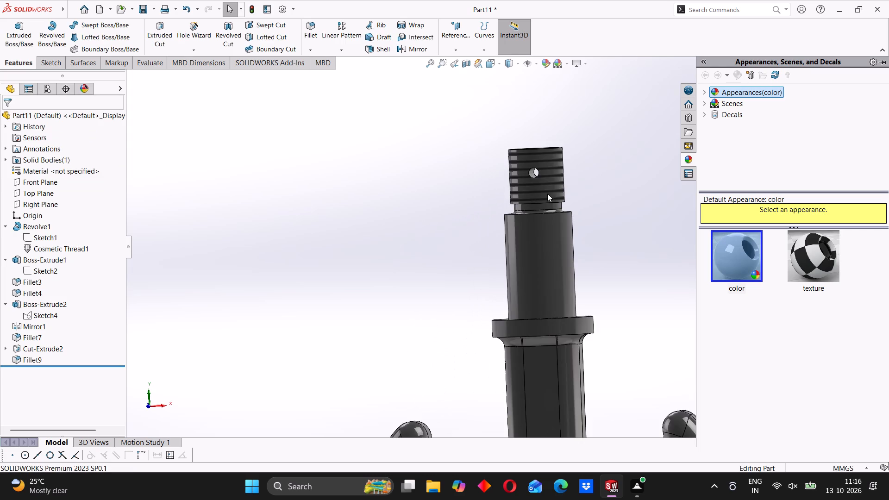
pyautogui.moveTo(549, 194); pyautogui.dragTo(578, 226, button='middle')
pyautogui.scroll(2, 477, 258)
pyautogui.scroll(3, 485, 307)
pyautogui.moveTo(474, 318); pyautogui.dragTo(534, 324, button='middle')
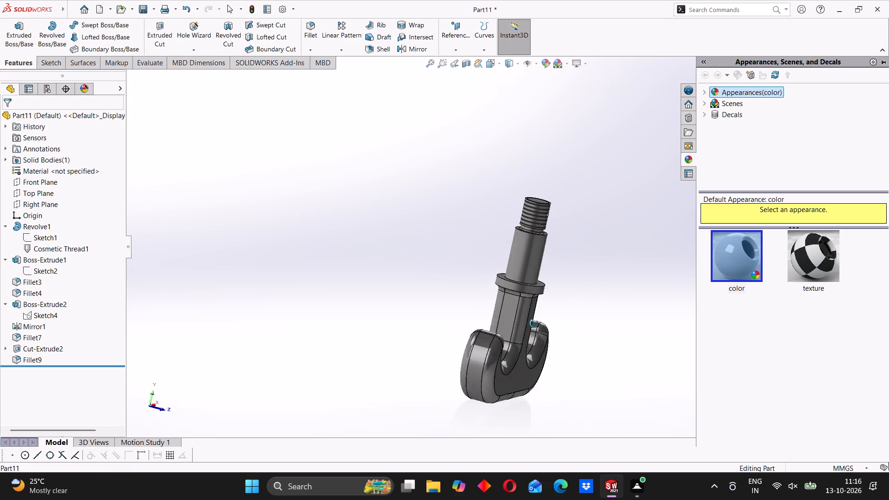
pyautogui.moveTo(534, 324); pyautogui.dragTo(544, 338, button='middle')
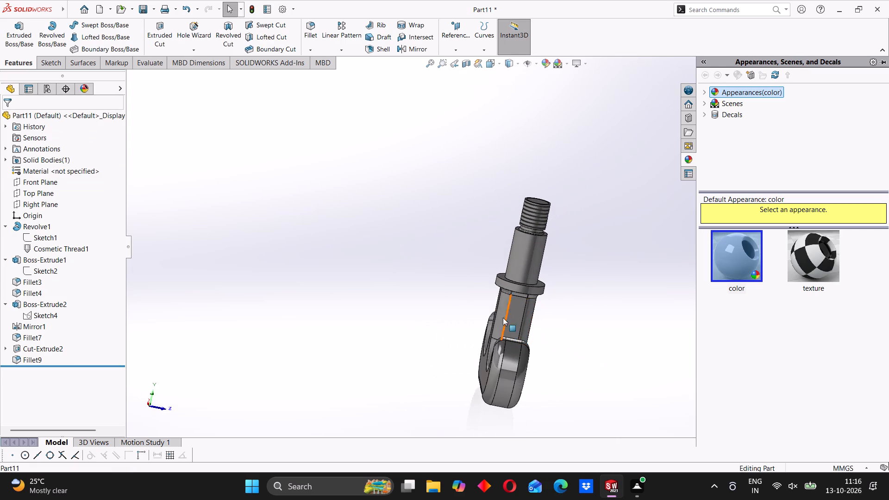
pyautogui.moveTo(482, 312); pyautogui.dragTo(402, 290, button='middle')
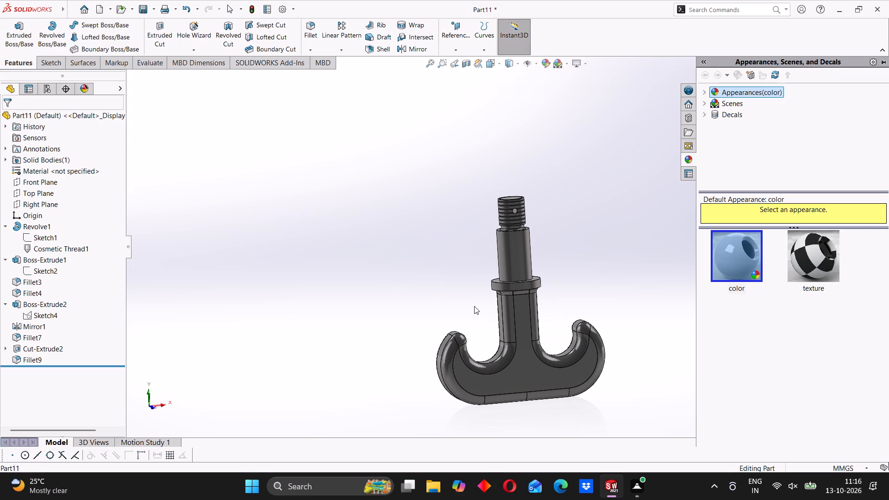
pyautogui.scroll(4, 543, 325)
pyautogui.moveTo(498, 335); pyautogui.dragTo(564, 321, button='middle')
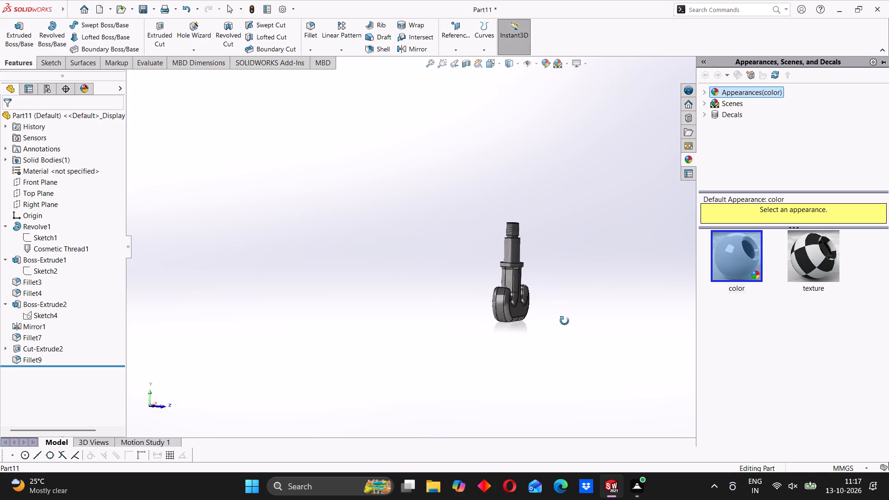
pyautogui.moveTo(564, 321); pyautogui.dragTo(569, 321, button='middle')
pyautogui.scroll(-4, 505, 271)
pyautogui.moveTo(496, 288); pyautogui.dragTo(500, 290, button='middle')
pyautogui.scroll(-5, 507, 275)
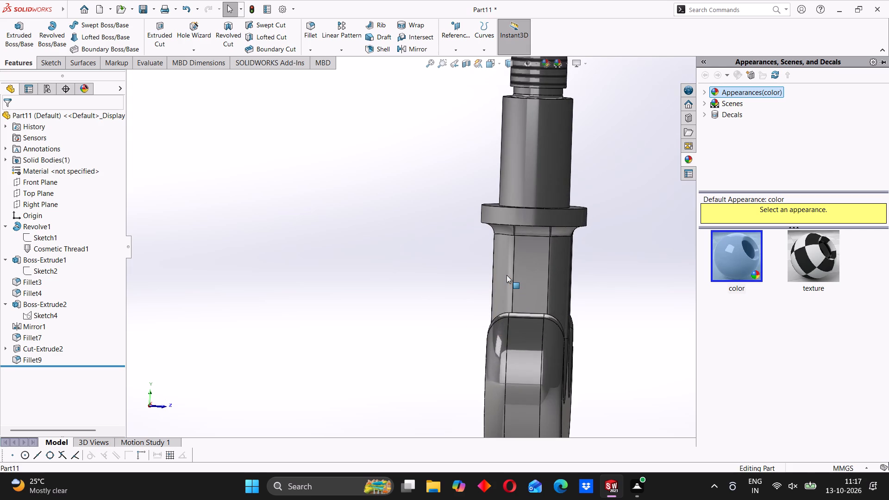
pyautogui.scroll(7, 507, 275)
pyautogui.scroll(-1, 502, 309)
pyautogui.scroll(1, 502, 309)
pyautogui.scroll(-2, 502, 309)
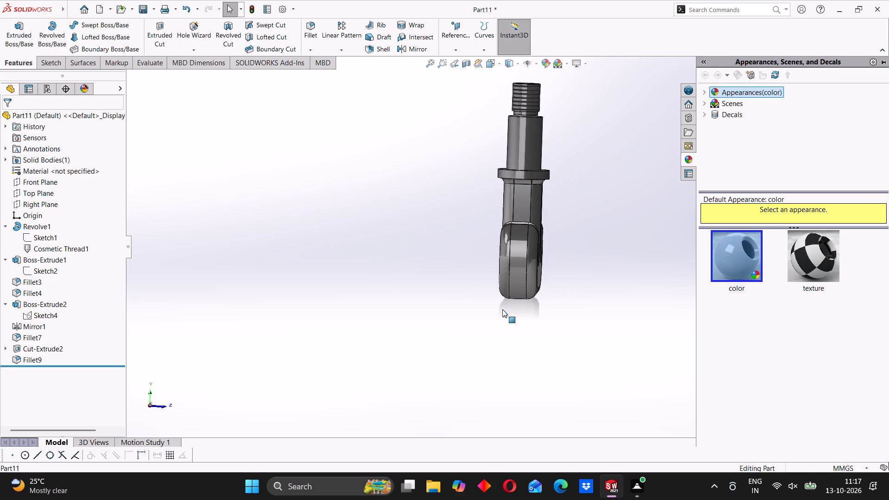
pyautogui.scroll(-1, 502, 309)
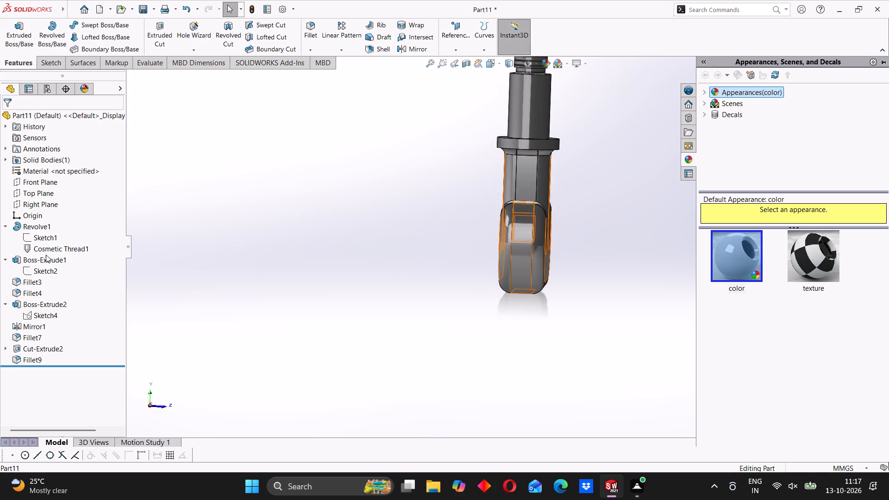
# Gauge the lower hook's thickness in side view with a temporary line in a Right Plane sketch, and discard the sketch.
pyautogui.click(30, 206)
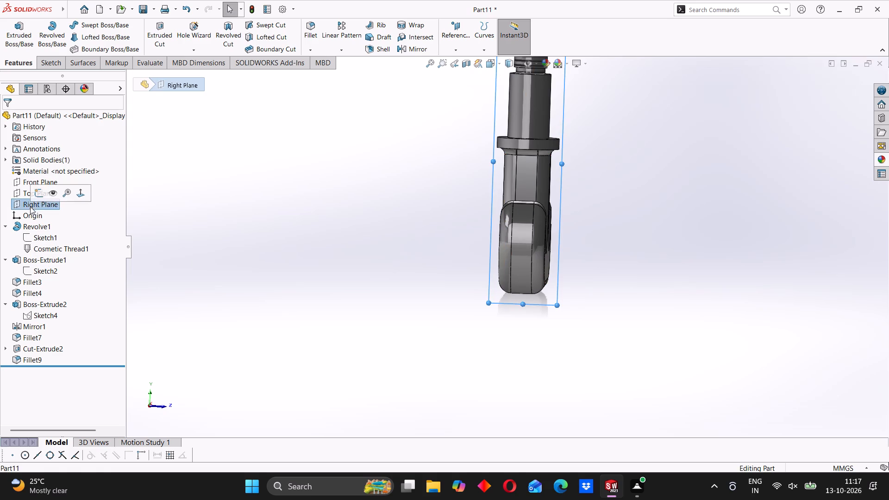
pyautogui.click(38, 190)
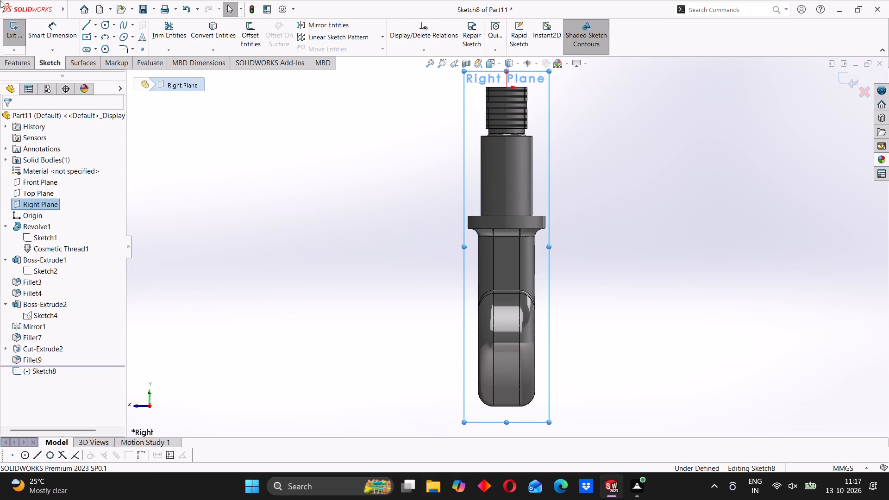
pyautogui.click(87, 25)
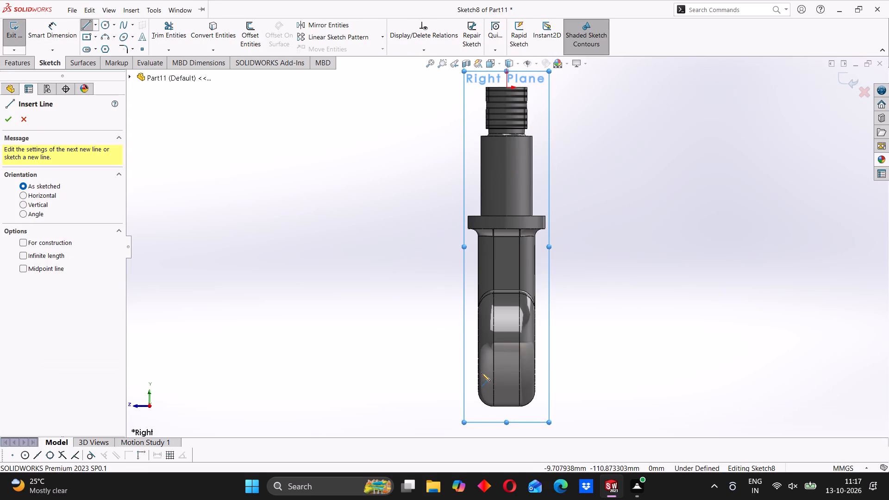
pyautogui.click(480, 370)
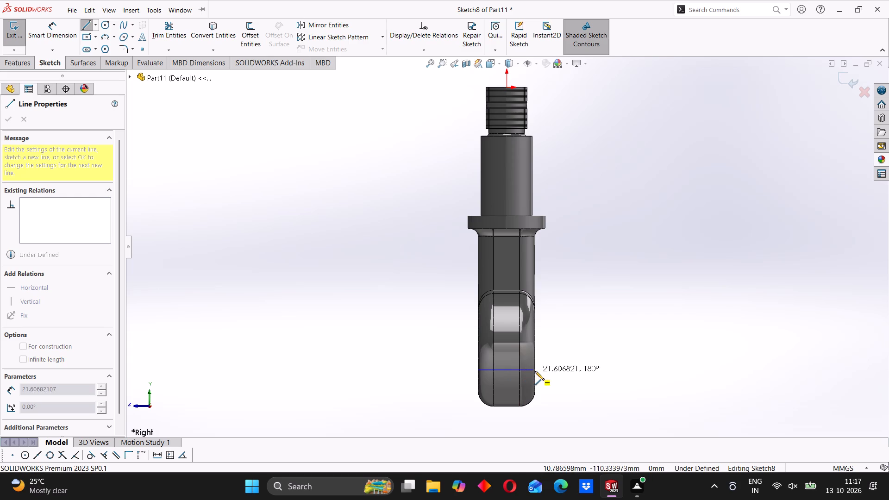
pyautogui.rightClick(321, 246)
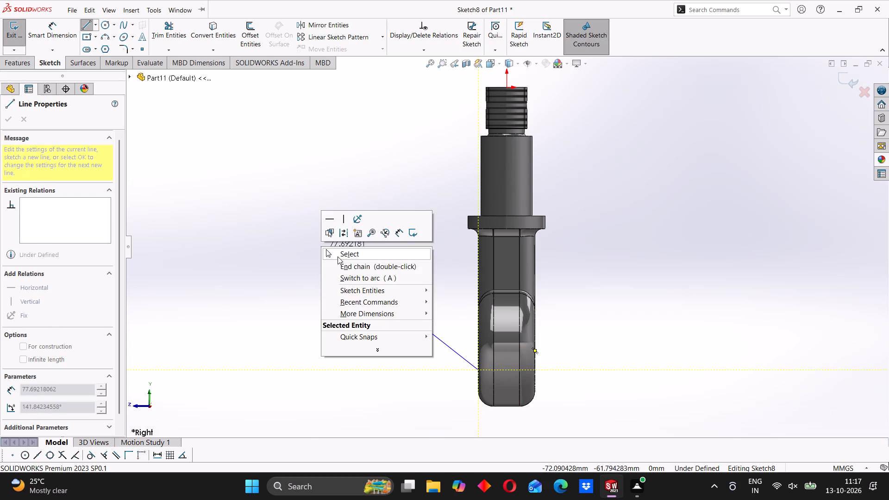
pyautogui.click(338, 256)
pyautogui.click(840, 74)
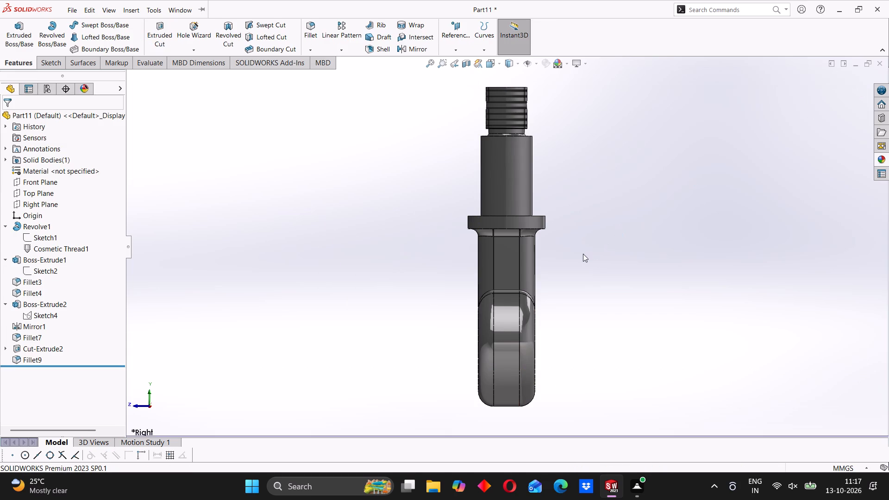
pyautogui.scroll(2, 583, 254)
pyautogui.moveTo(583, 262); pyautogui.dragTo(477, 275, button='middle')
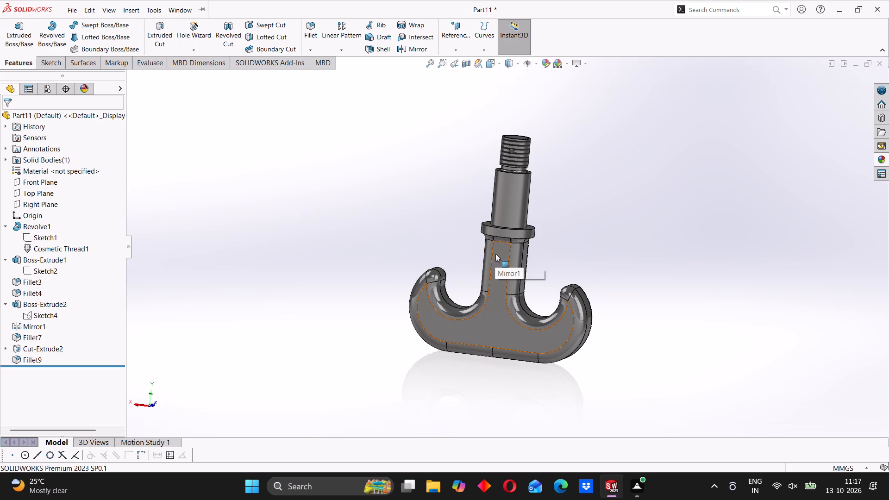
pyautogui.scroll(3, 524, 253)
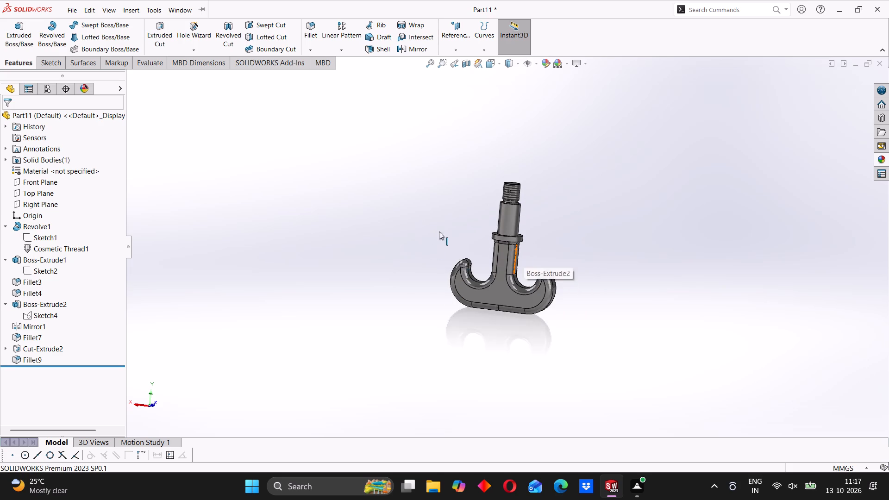
# Fillet the circular edge where the plain shank meets the collar's upper face with a 1 mm radius.
pyautogui.moveTo(442, 232); pyautogui.dragTo(479, 295, button='middle')
pyautogui.scroll(2, 505, 279)
pyautogui.scroll(-8, 505, 265)
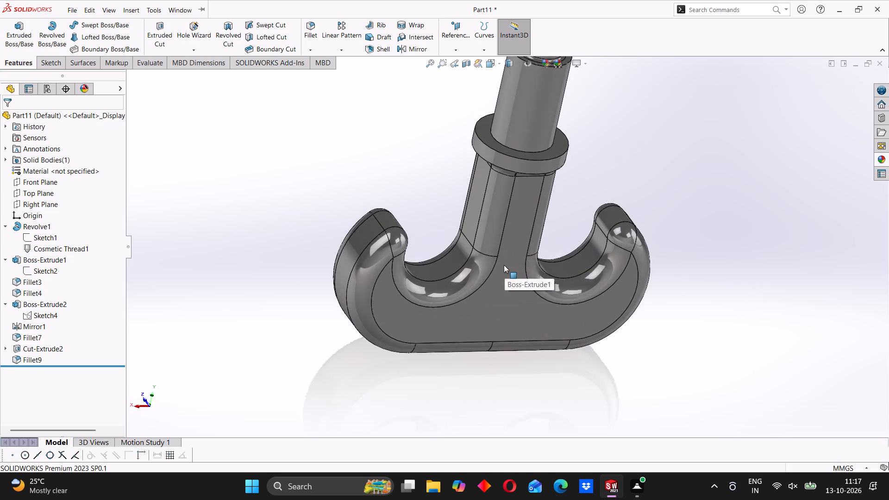
pyautogui.moveTo(501, 266); pyautogui.dragTo(498, 232, button='middle')
pyautogui.scroll(3, 502, 222)
pyautogui.scroll(-3, 502, 222)
pyautogui.middleClick(505, 240)
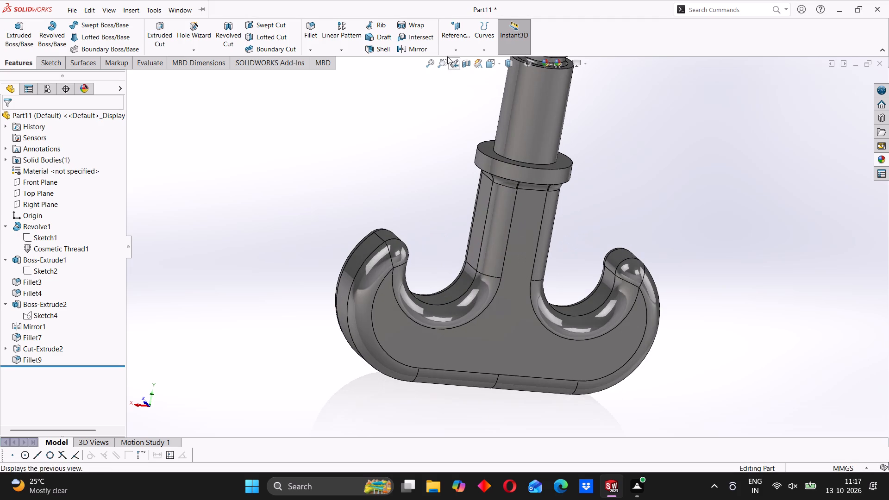
pyautogui.click(315, 34)
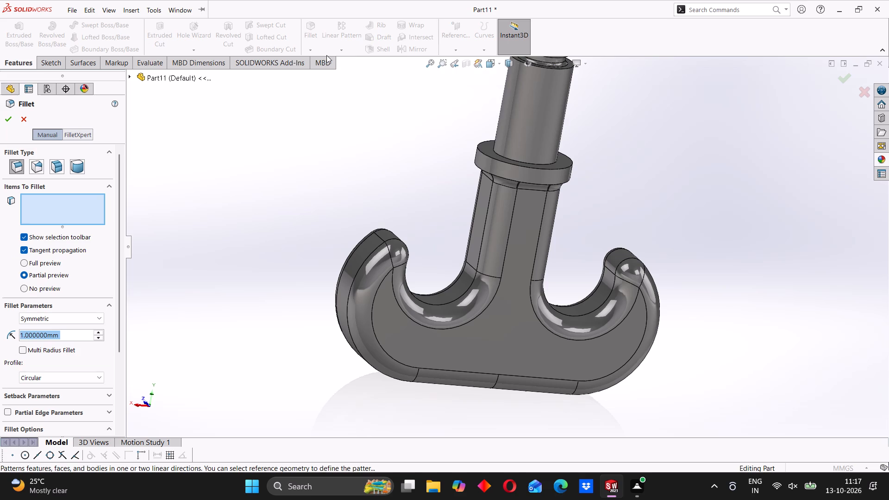
pyautogui.scroll(-1, 351, 49)
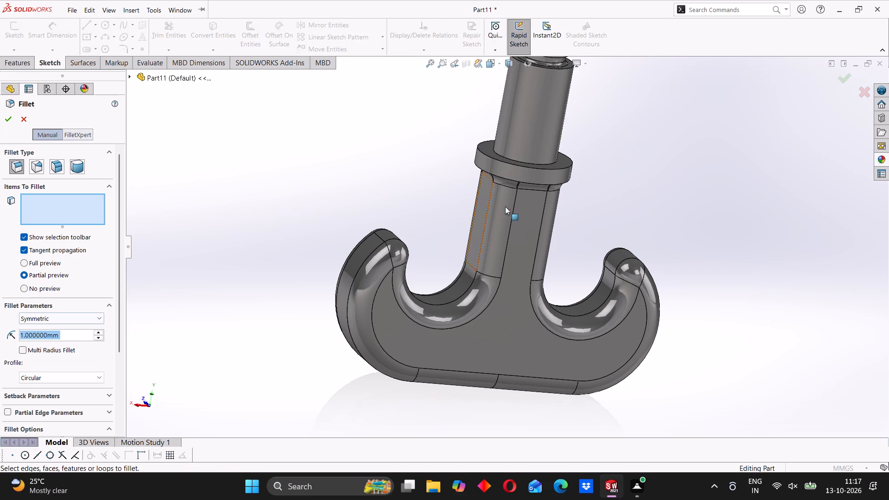
pyautogui.moveTo(524, 187); pyautogui.dragTo(529, 227, button='middle')
pyautogui.scroll(-4, 520, 169)
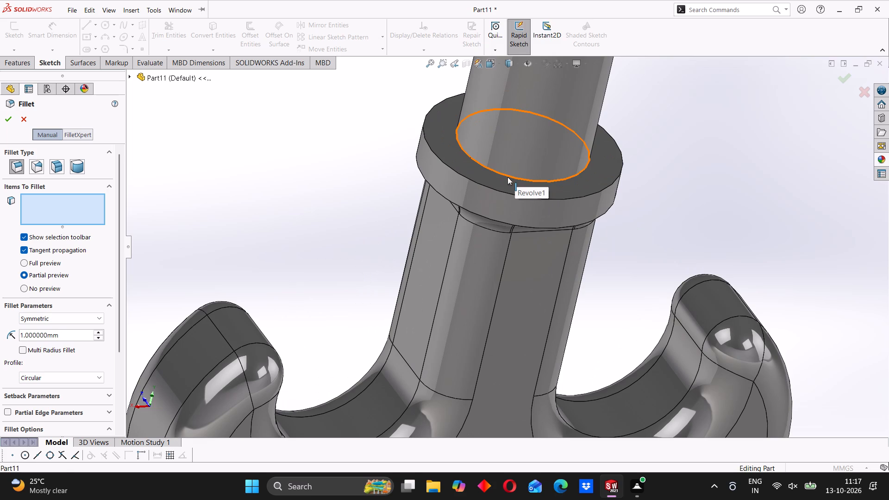
pyautogui.click(507, 177)
pyautogui.click(9, 118)
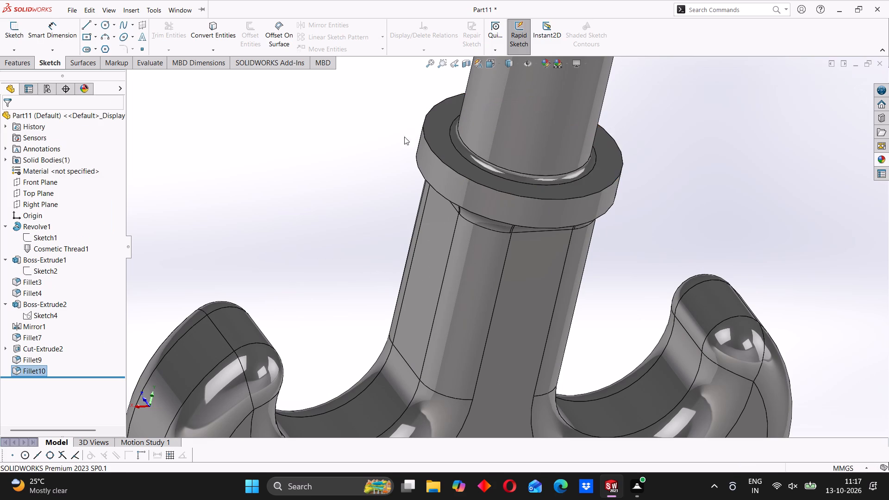
# Examine the collar fillet, shank, threaded end and both hook arms from several angles and distances.
pyautogui.scroll(2, 518, 199)
pyautogui.click(422, 212)
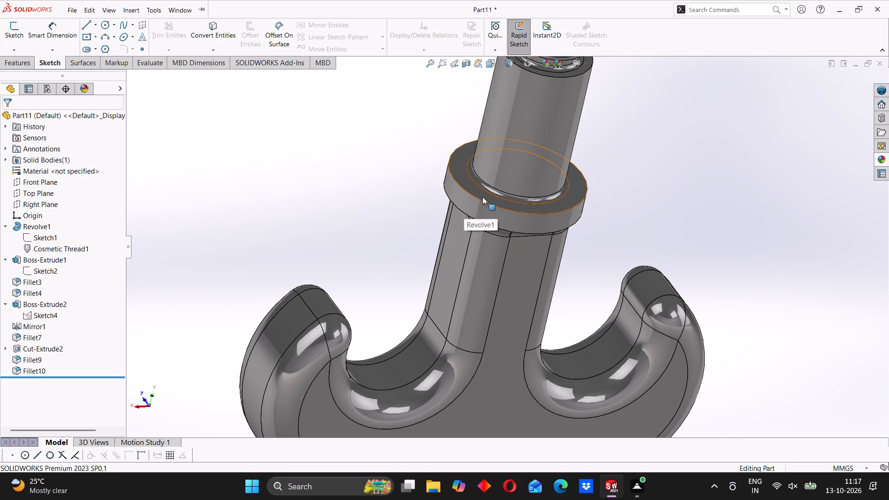
pyautogui.moveTo(521, 259); pyautogui.dragTo(510, 217, button='middle')
pyautogui.scroll(2, 528, 209)
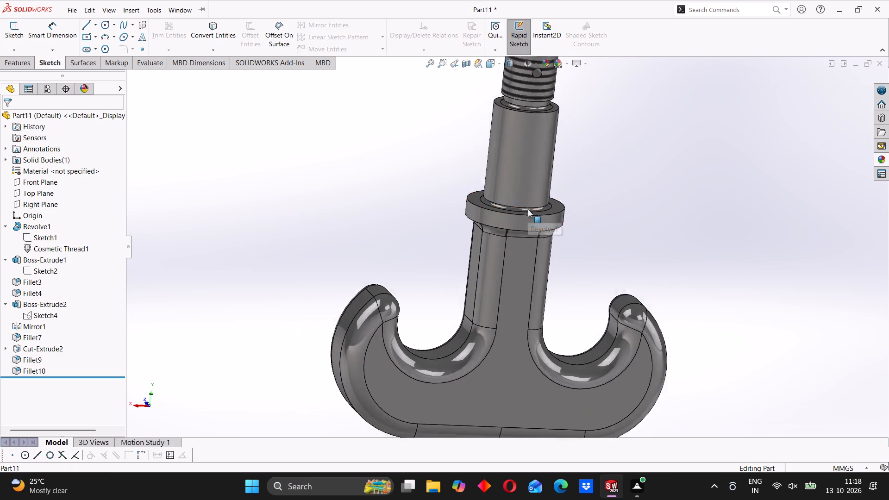
pyautogui.scroll(1, 528, 209)
pyautogui.moveTo(578, 239); pyautogui.dragTo(423, 227, button='middle')
pyautogui.moveTo(507, 231); pyautogui.dragTo(490, 252, button='middle')
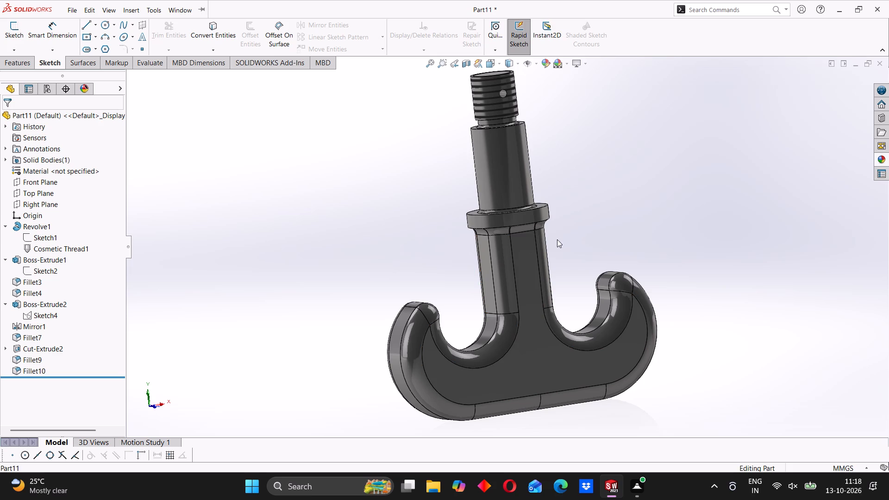
pyautogui.moveTo(486, 243); pyautogui.dragTo(501, 239, button='middle')
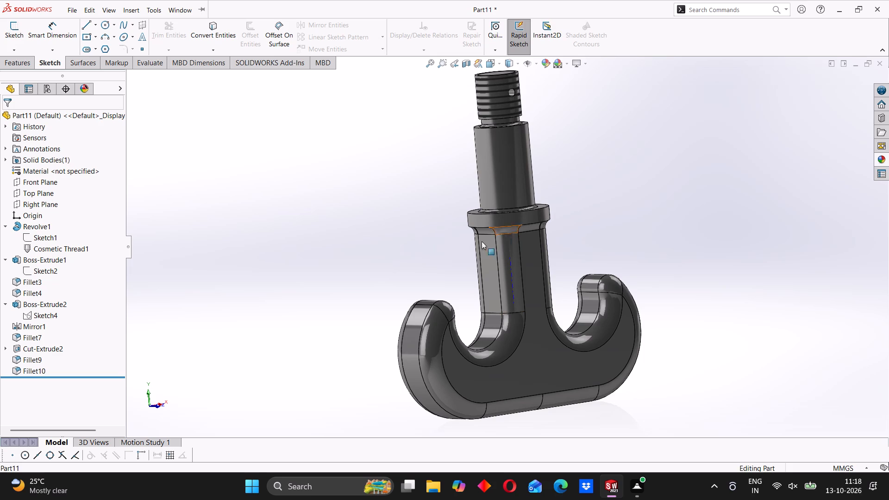
pyautogui.moveTo(470, 249); pyautogui.dragTo(528, 245, button='middle')
pyautogui.scroll(-2, 472, 243)
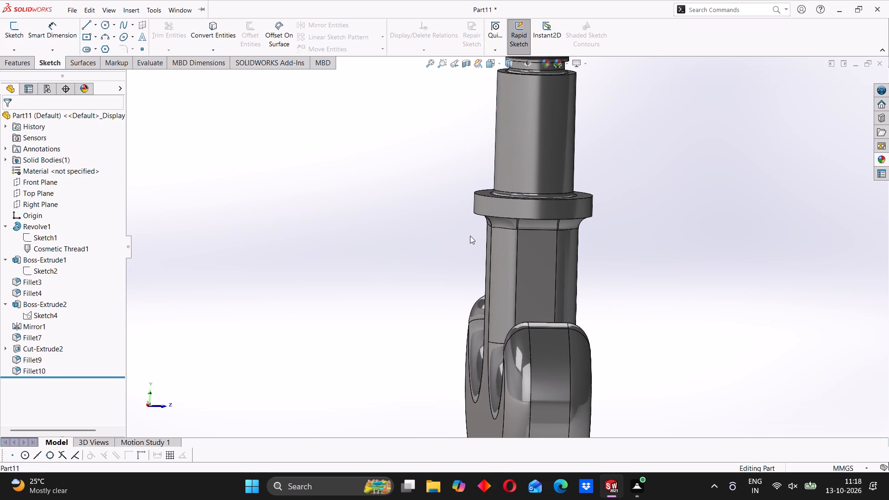
pyautogui.scroll(-2, 476, 236)
pyautogui.moveTo(449, 233); pyautogui.dragTo(497, 231, button='middle')
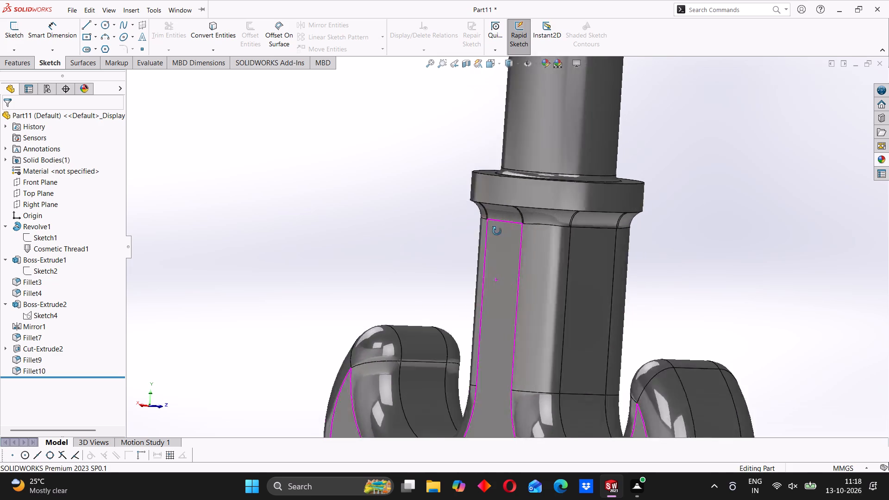
pyautogui.moveTo(497, 231); pyautogui.dragTo(513, 231, button='middle')
pyautogui.scroll(-1, 509, 212)
pyautogui.scroll(3, 509, 212)
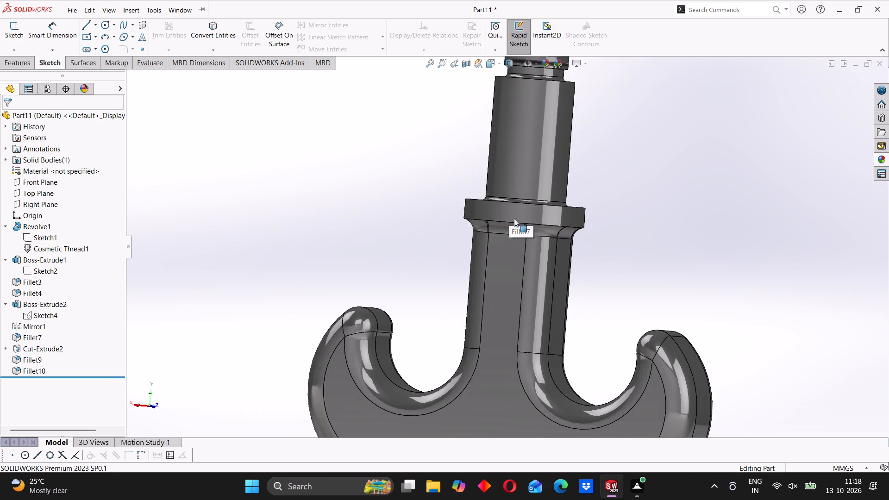
pyautogui.scroll(3, 550, 238)
pyautogui.moveTo(571, 258); pyautogui.dragTo(459, 244, button='middle')
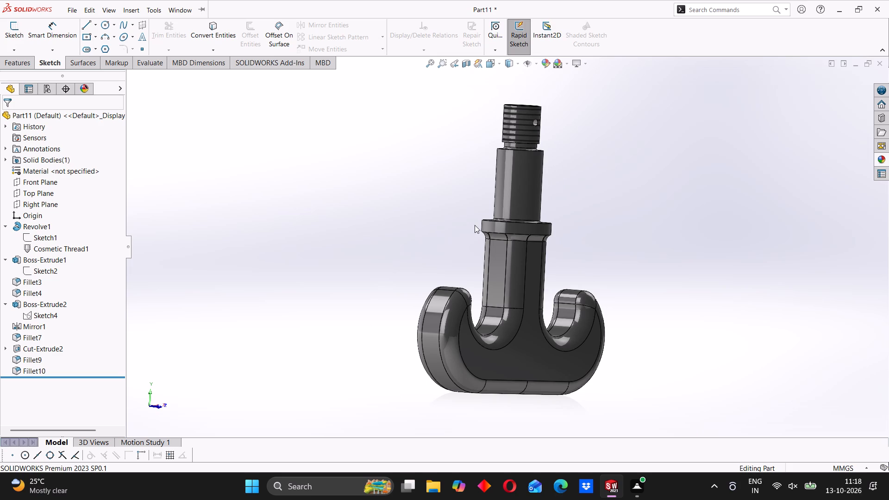
pyautogui.scroll(3, 623, 256)
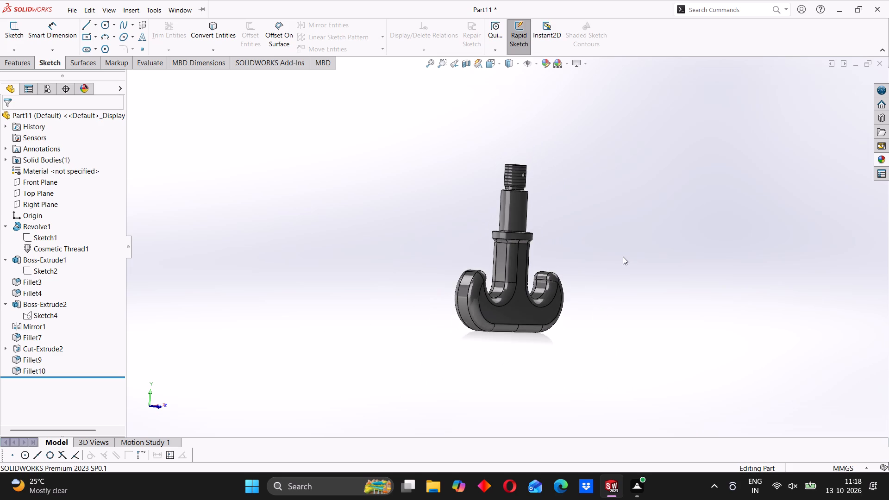
pyautogui.moveTo(622, 256); pyautogui.dragTo(551, 259, button='middle')
pyautogui.scroll(-4, 518, 209)
pyautogui.moveTo(451, 189); pyautogui.dragTo(483, 241, button='middle')
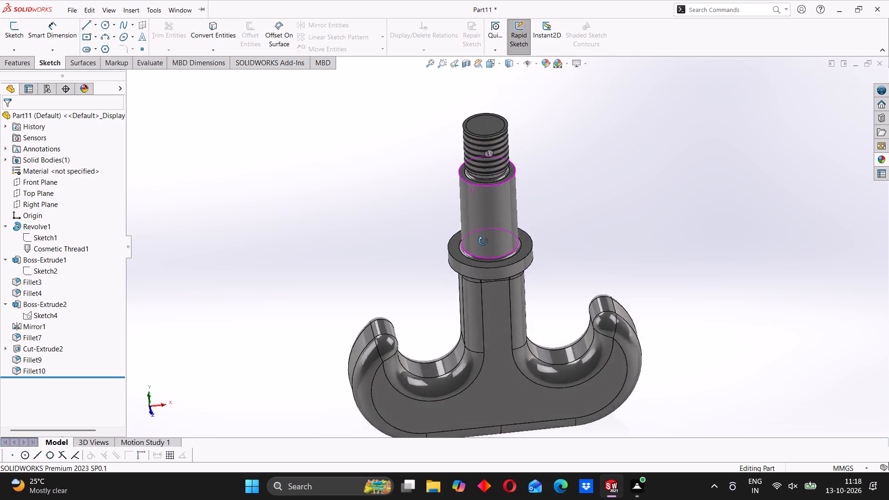
pyautogui.moveTo(483, 241); pyautogui.dragTo(507, 196, button='middle')
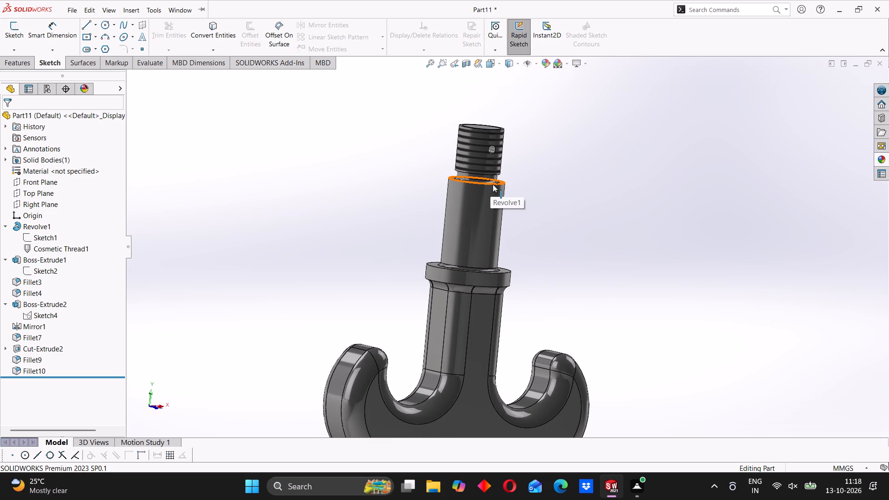
pyautogui.moveTo(487, 244); pyautogui.dragTo(472, 230, button='middle')
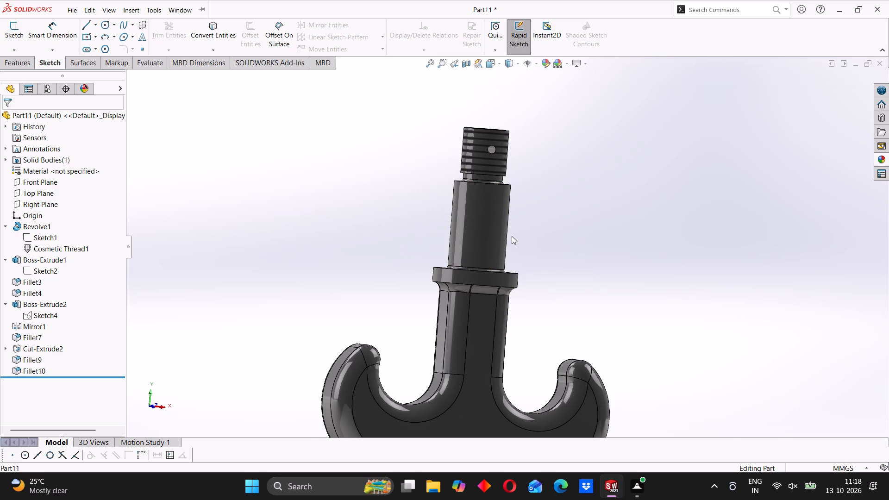
pyautogui.scroll(2, 505, 239)
pyautogui.moveTo(623, 286); pyautogui.dragTo(608, 286, button='middle')
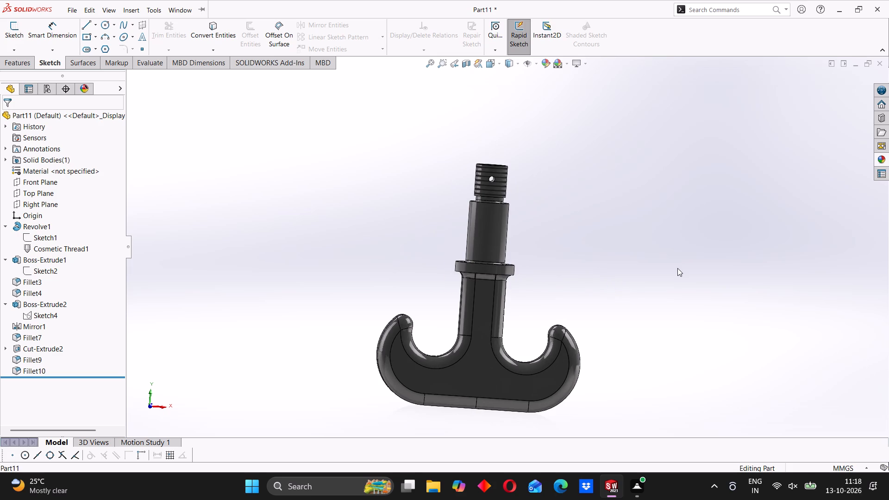
pyautogui.scroll(2, 457, 276)
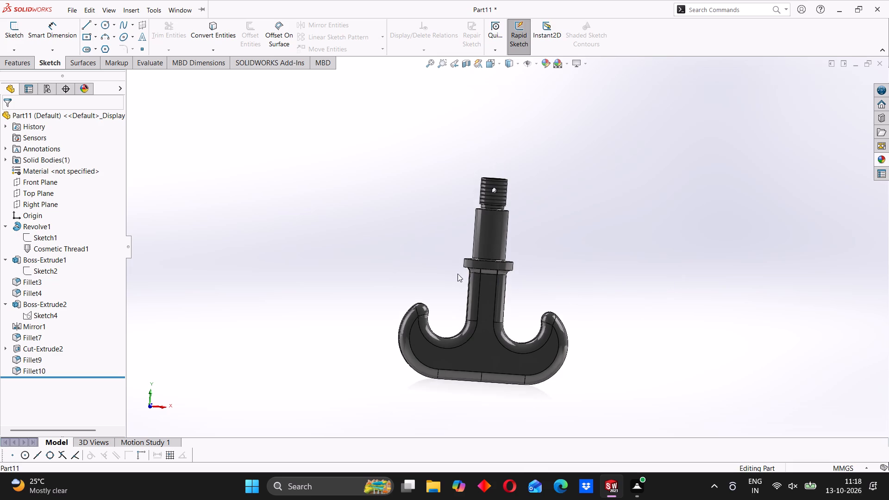
pyautogui.moveTo(406, 275); pyautogui.dragTo(437, 294, button='middle')
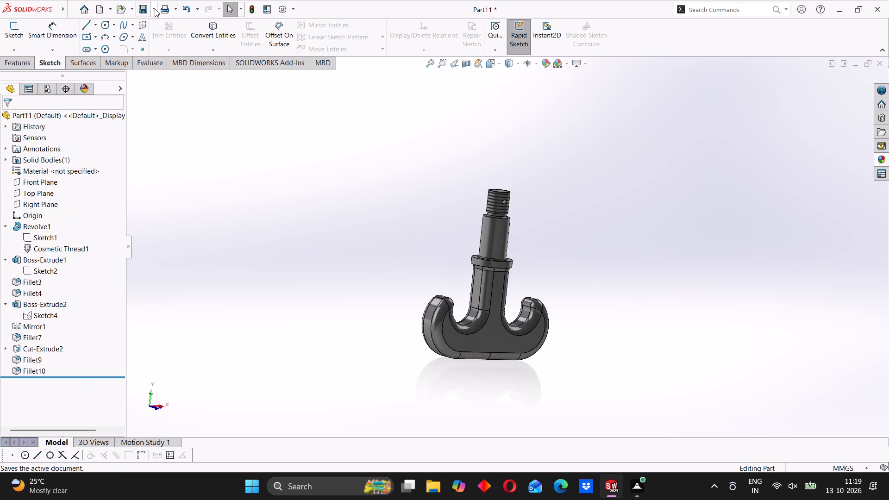
# Save the part as CRANE HOOK in the ASSEMBLY 21 folder.
pyautogui.click(155, 9)
pyautogui.click(161, 38)
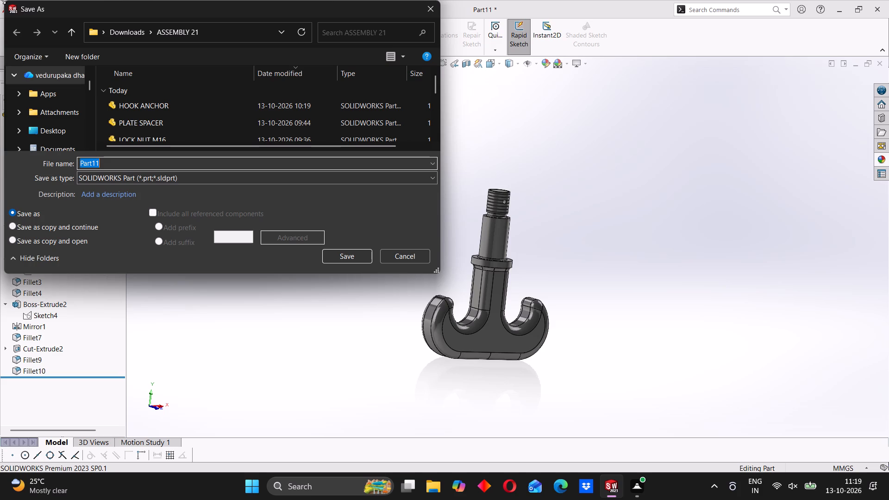
pyautogui.write('CRANE HOOK')
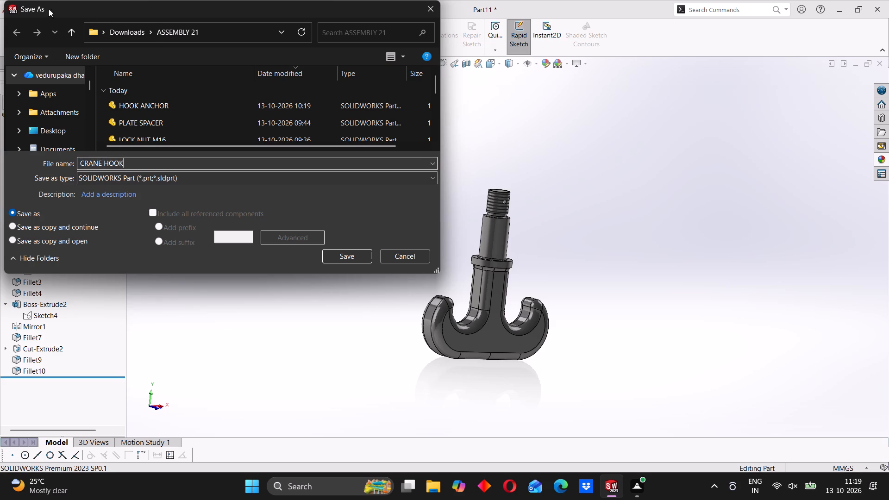
pyautogui.click(361, 253)
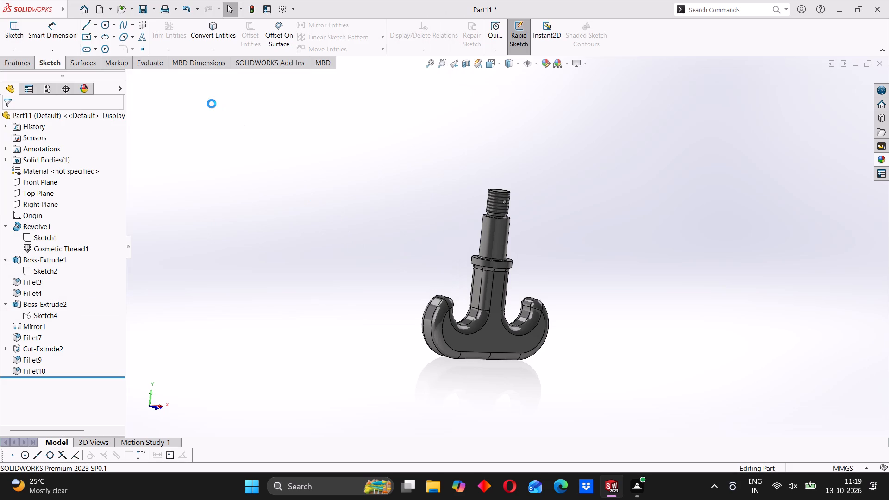
# Save a PDF copy of the part, named CRANE HOOK, in the ASSEMBLY 21 folder.
pyautogui.click(153, 15)
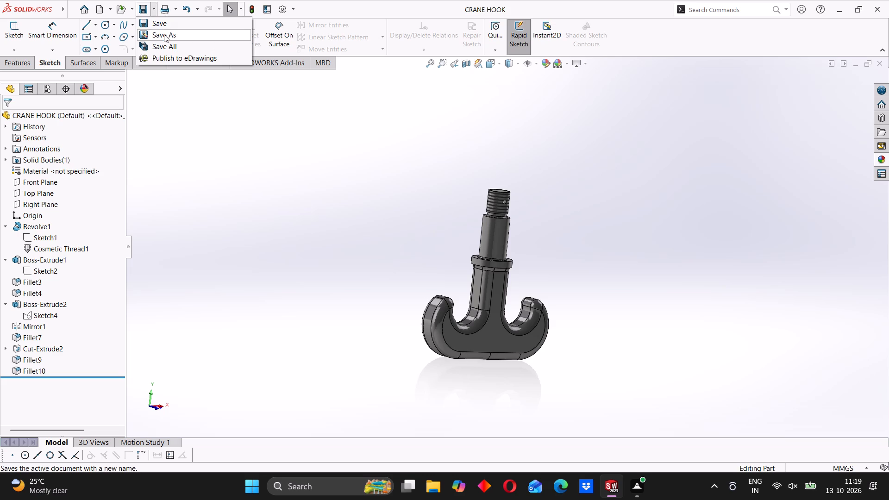
pyautogui.click(164, 34)
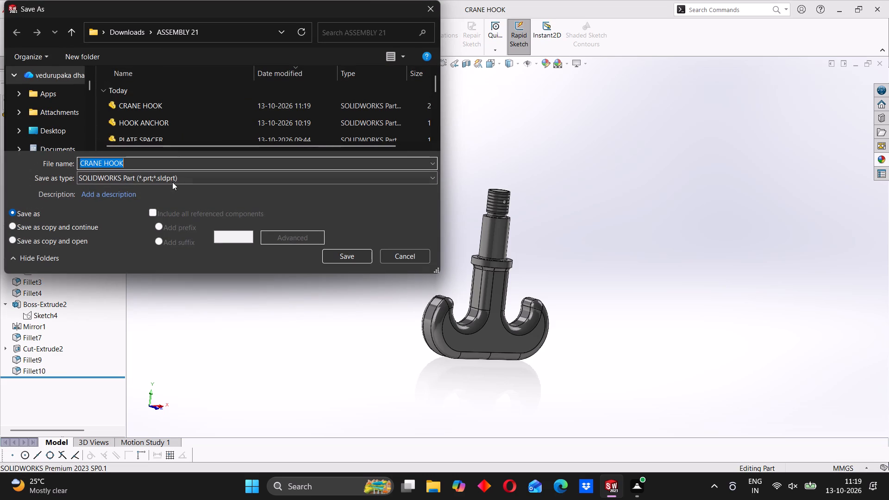
pyautogui.click(173, 180)
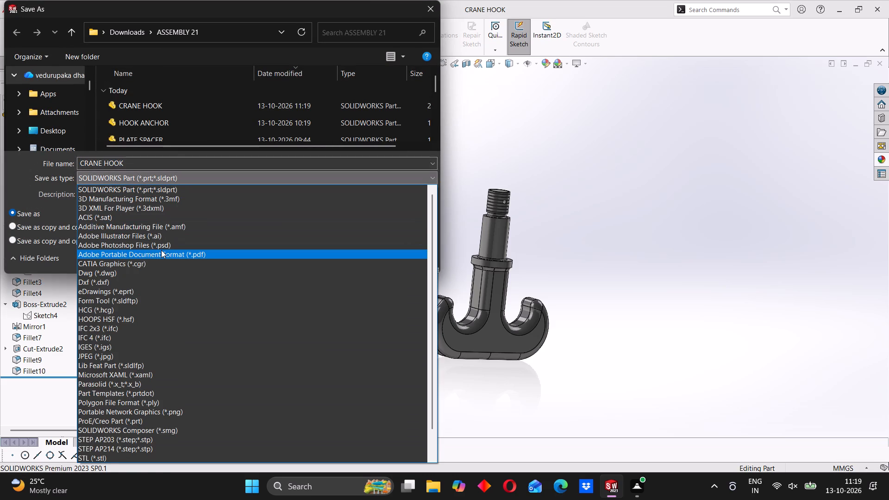
pyautogui.click(161, 250)
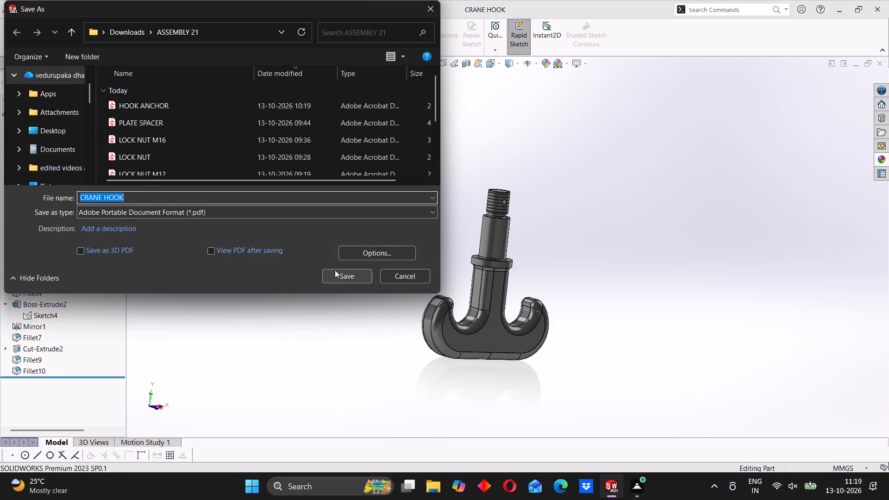
pyautogui.click(338, 274)
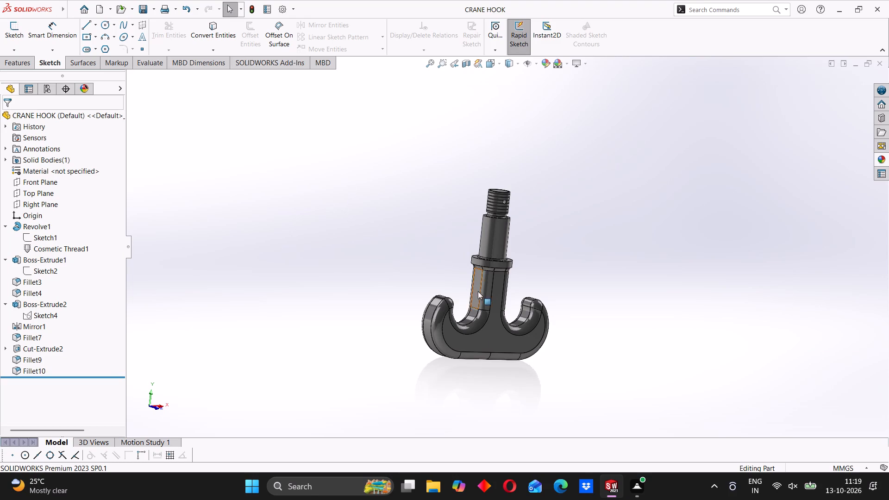
# Examine the saved crane hook's collar, neck and hook arms from the front and at an angle.
pyautogui.scroll(4, 494, 300)
pyautogui.scroll(-7, 494, 292)
pyautogui.moveTo(527, 244); pyautogui.dragTo(486, 244, button='middle')
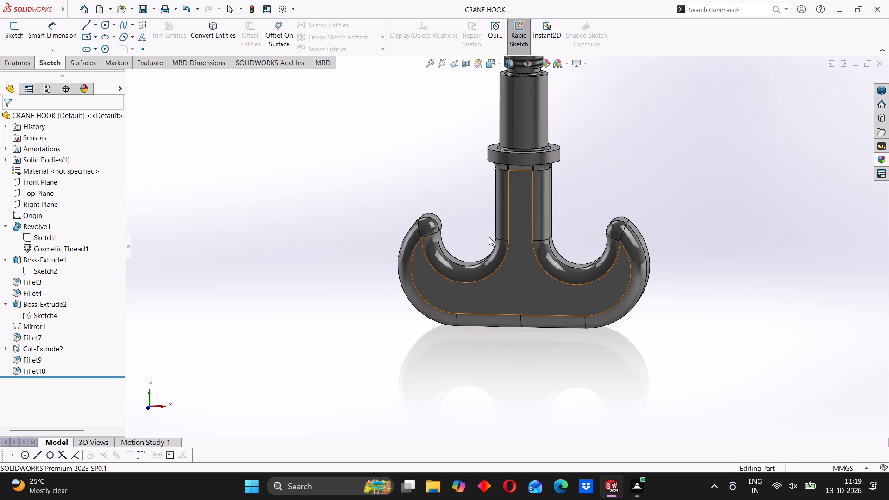
pyautogui.scroll(-3, 500, 193)
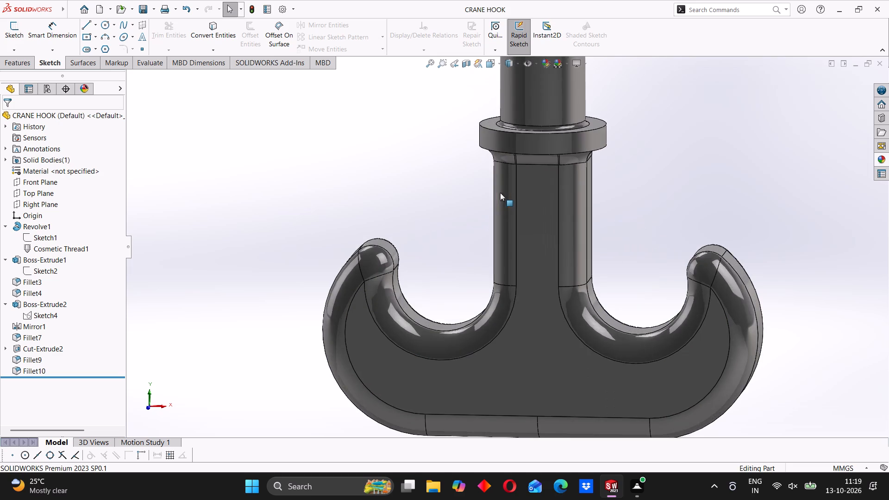
pyautogui.scroll(3, 483, 204)
pyautogui.moveTo(456, 215); pyautogui.dragTo(504, 203, button='middle')
pyautogui.scroll(4, 512, 185)
pyautogui.moveTo(521, 188); pyautogui.dragTo(458, 219, button='middle')
pyautogui.scroll(1, 512, 194)
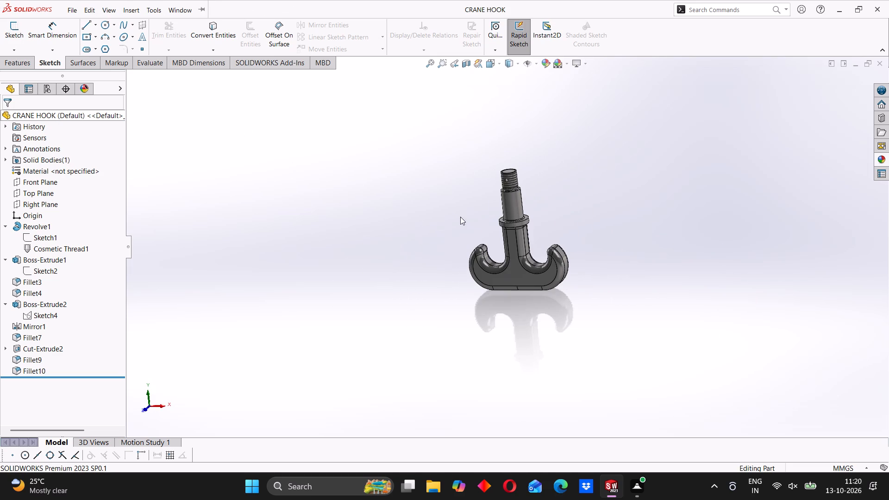
pyautogui.click(430, 227)
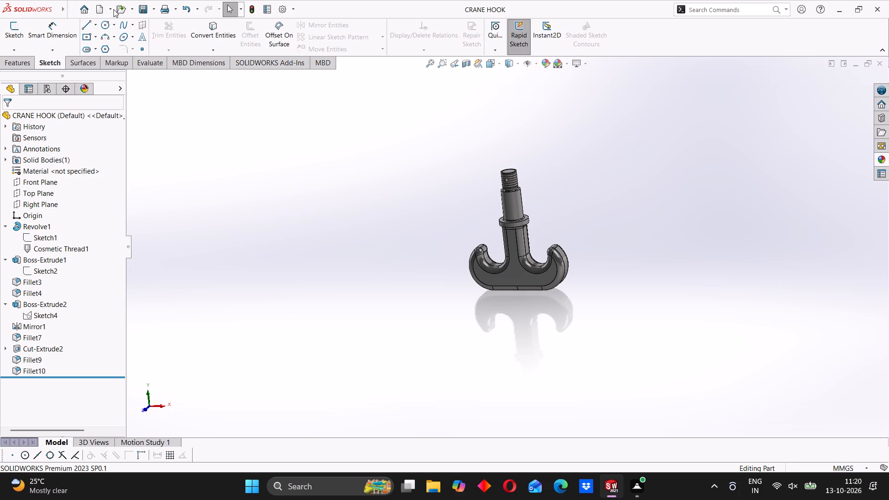
# Create a new assembly document and dismiss the initial component insertion, leaving the assembly empty.
pyautogui.click(88, 7)
pyautogui.click(337, 169)
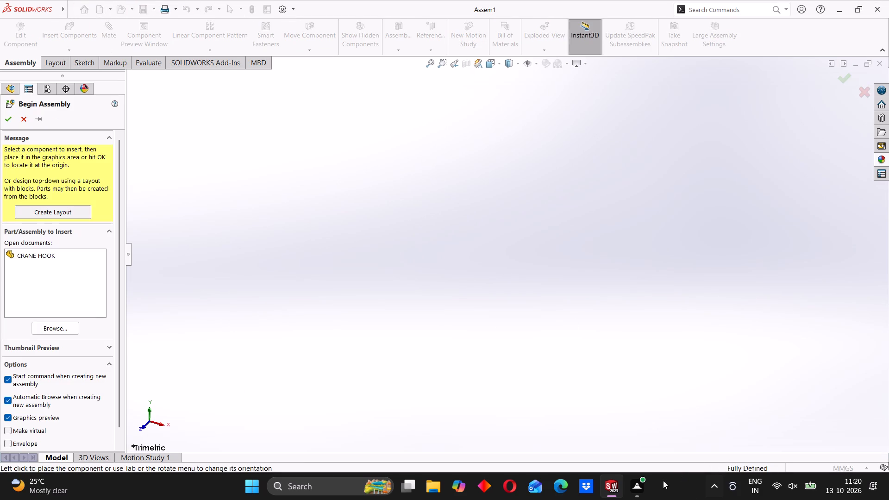
pyautogui.click(22, 114)
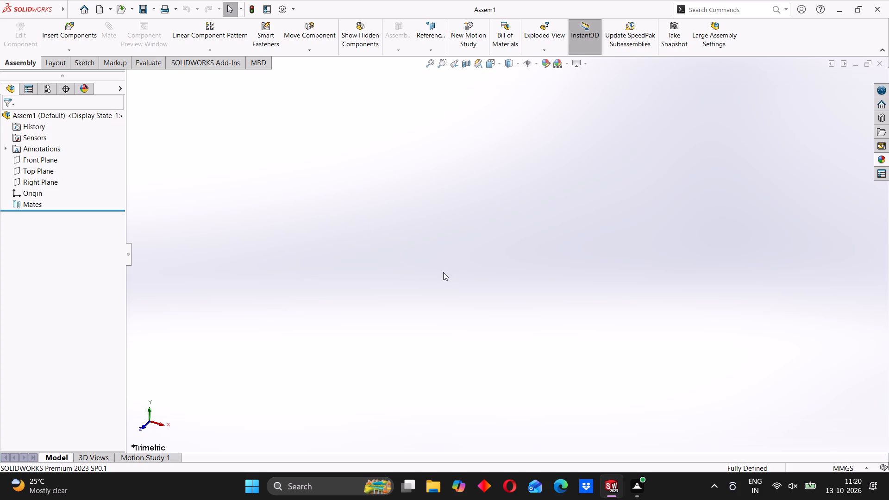
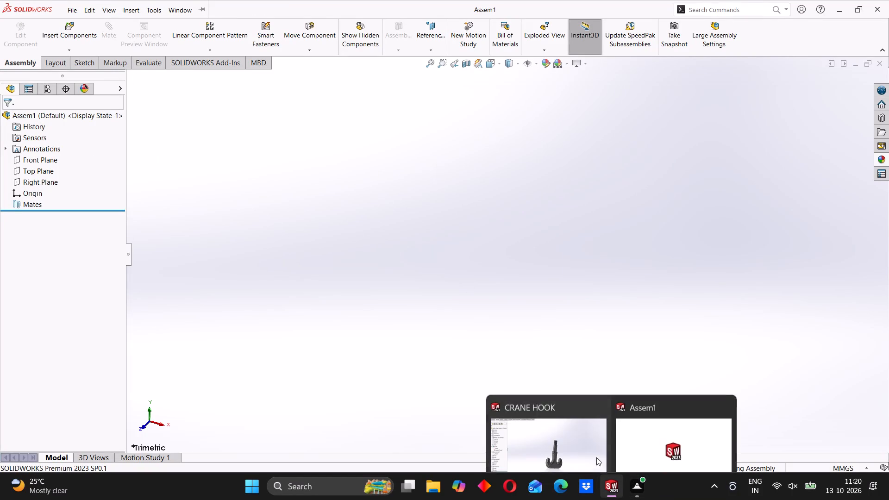
# Close the CRANE HOOK part and return to the empty assembly.
pyautogui.click(556, 440)
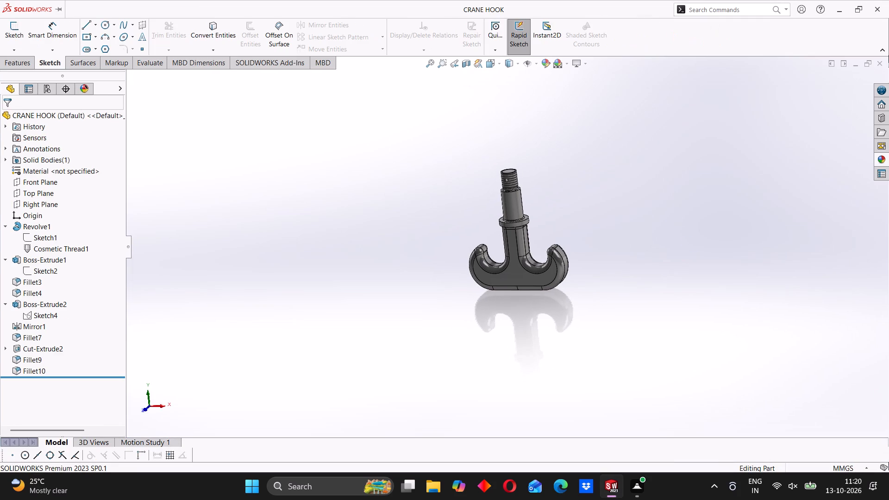
pyautogui.click(883, 61)
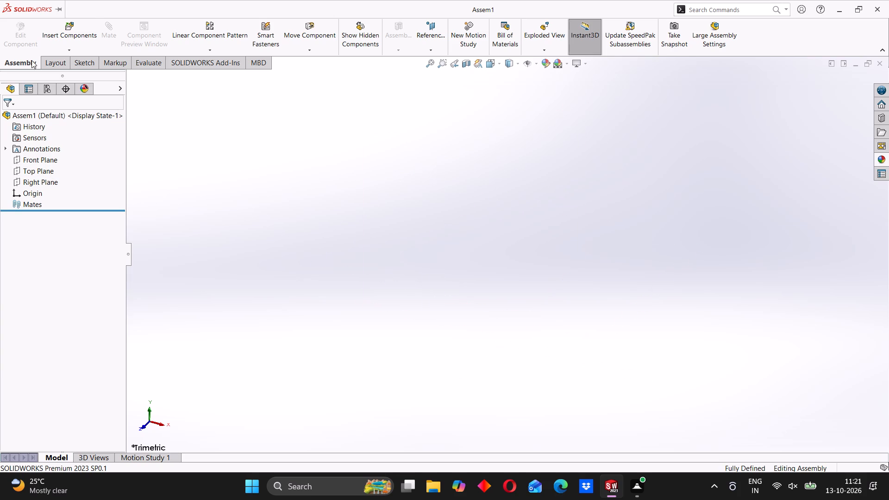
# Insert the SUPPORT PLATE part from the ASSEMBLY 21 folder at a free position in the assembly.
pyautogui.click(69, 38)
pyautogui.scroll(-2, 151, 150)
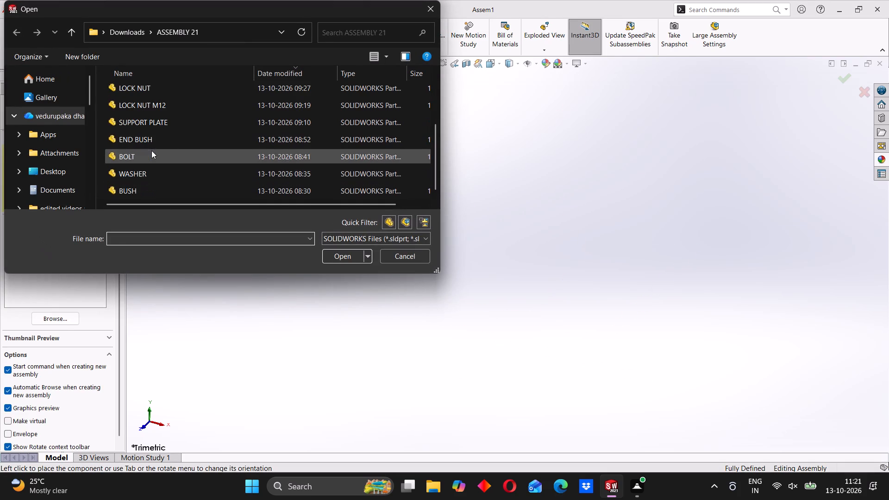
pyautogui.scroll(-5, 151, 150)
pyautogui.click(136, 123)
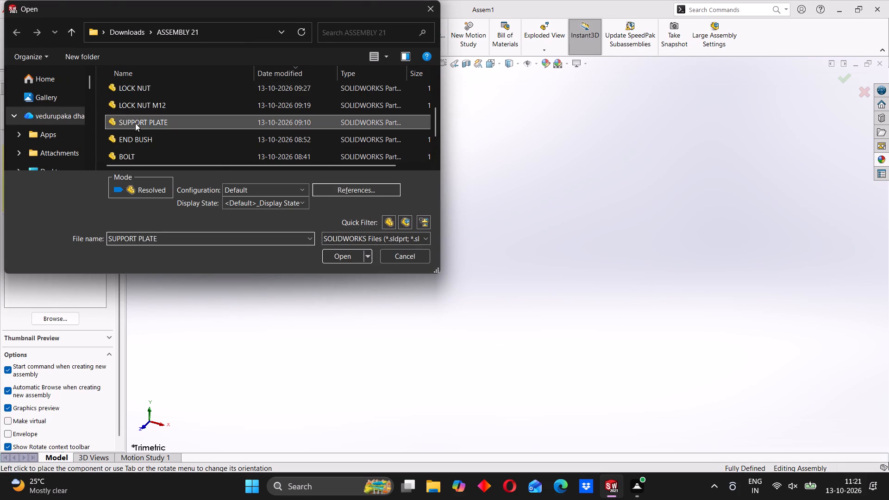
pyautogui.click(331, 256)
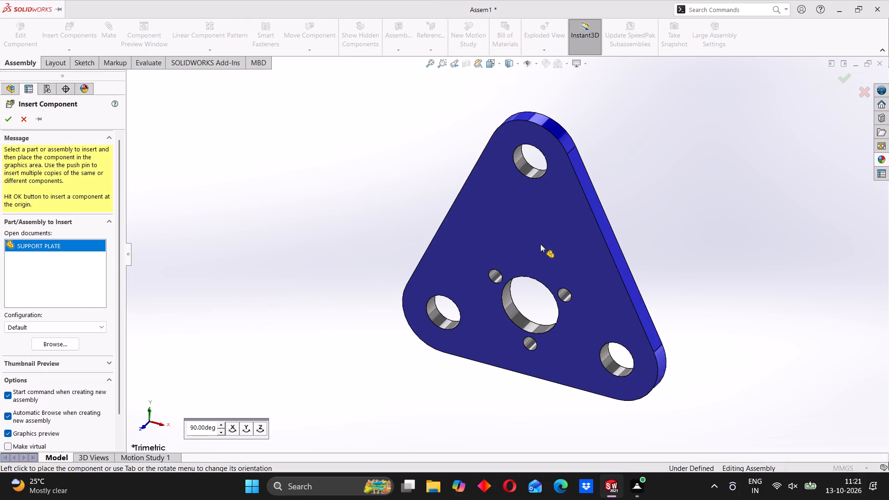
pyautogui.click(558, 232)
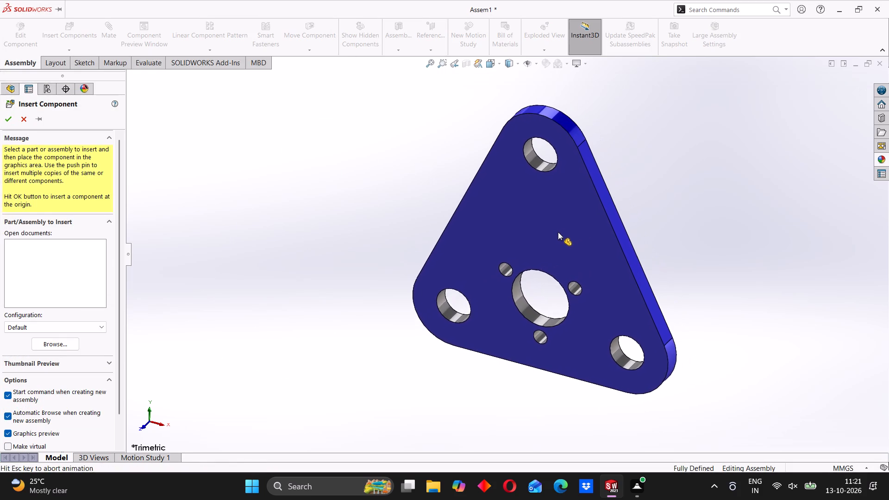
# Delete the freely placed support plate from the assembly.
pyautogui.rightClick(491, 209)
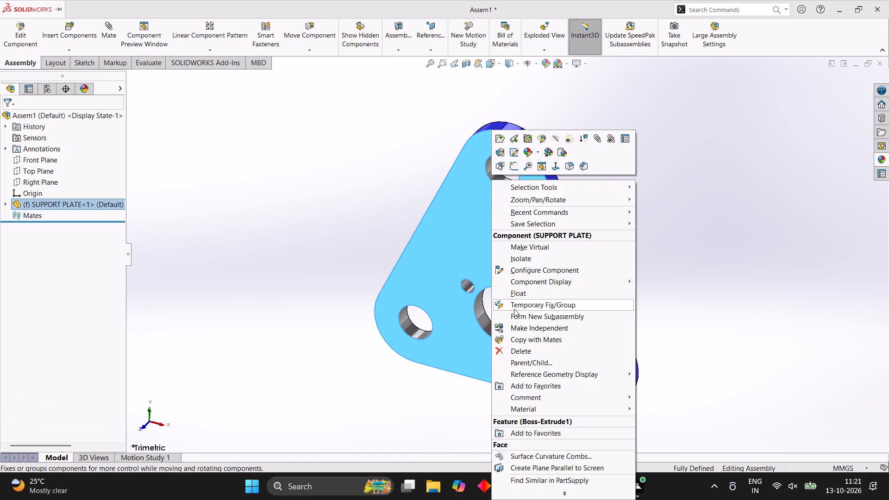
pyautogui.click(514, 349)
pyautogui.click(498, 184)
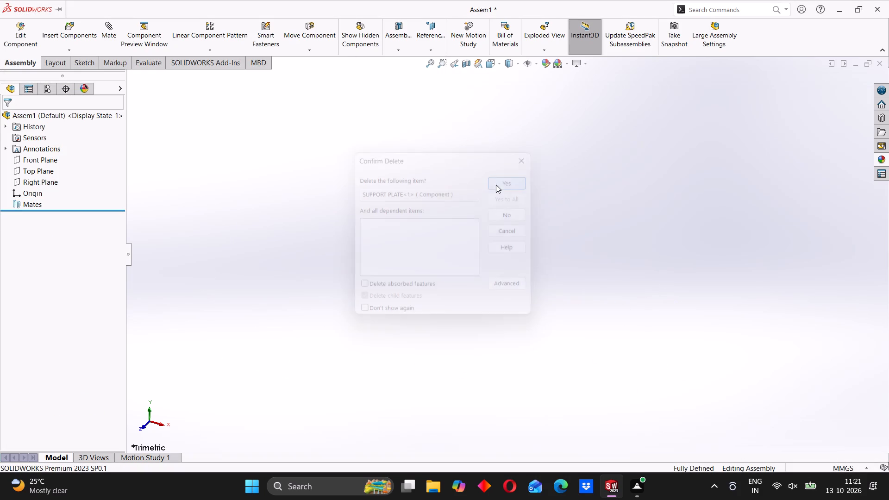
# Show the origin in the assembly while the component insertion is active.
pyautogui.click(66, 30)
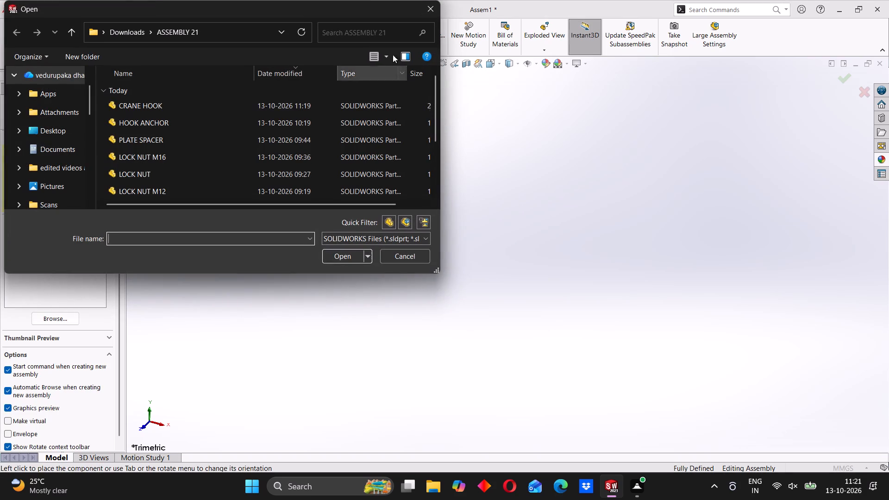
pyautogui.click(433, 12)
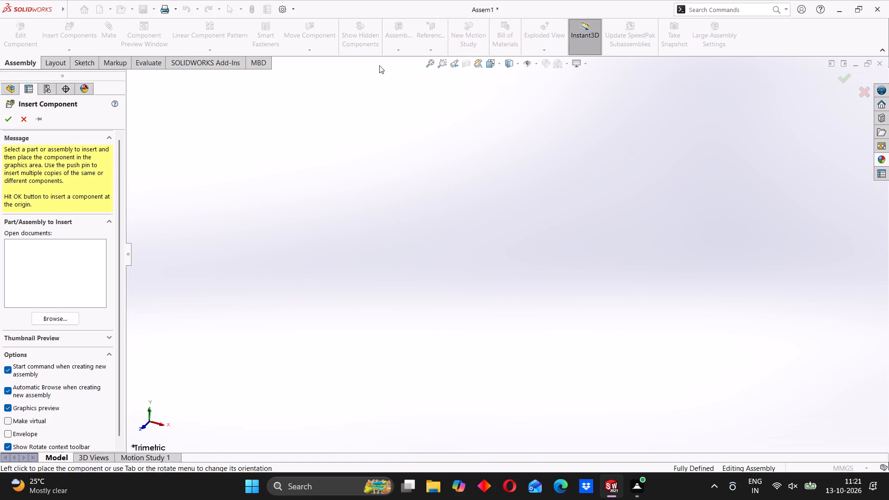
pyautogui.click(535, 62)
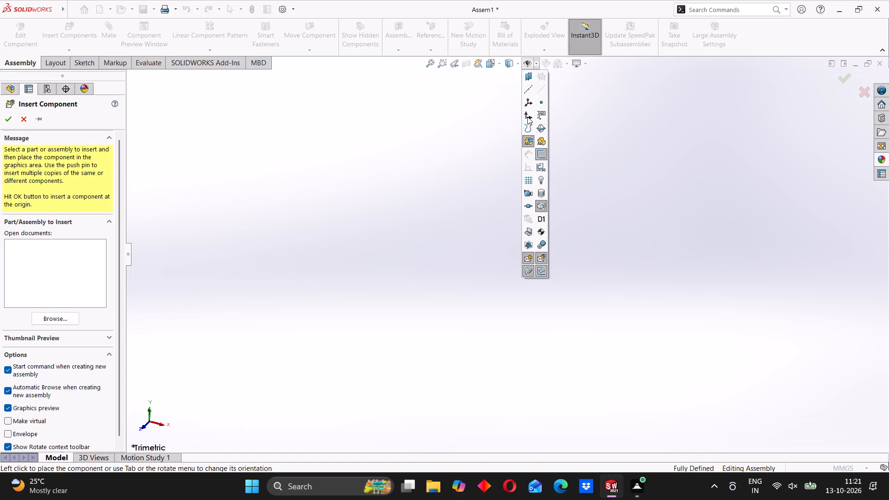
pyautogui.click(528, 116)
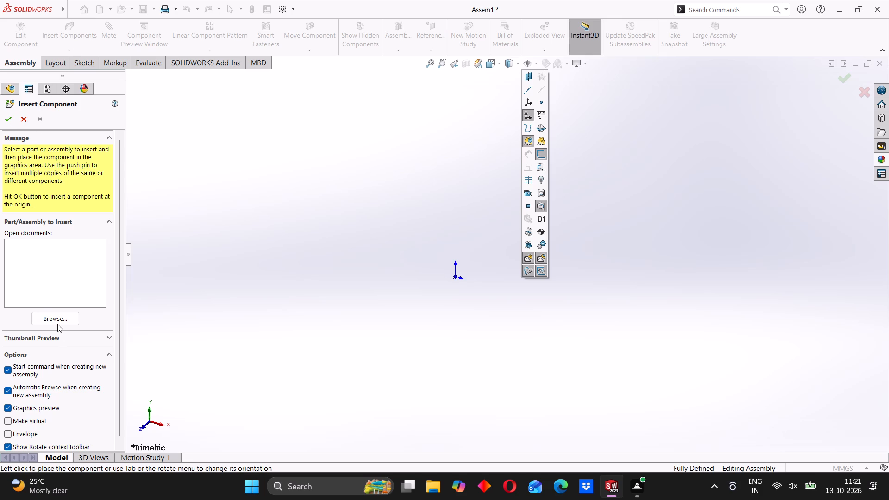
pyautogui.click(533, 62)
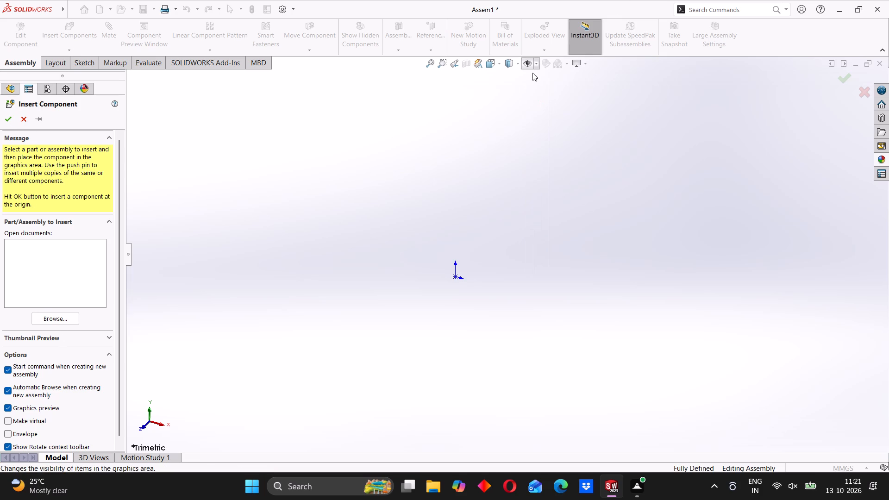
# Insert the SUPPORT PLATE part from the ASSEMBLY 21 folder, placing it on the assembly origin as the first component.
pyautogui.click(62, 321)
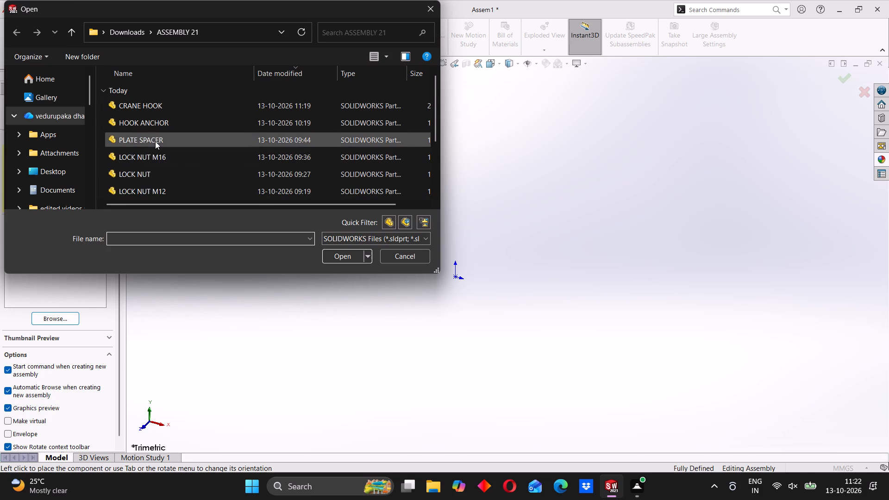
pyautogui.scroll(-11, 155, 141)
pyautogui.click(147, 120)
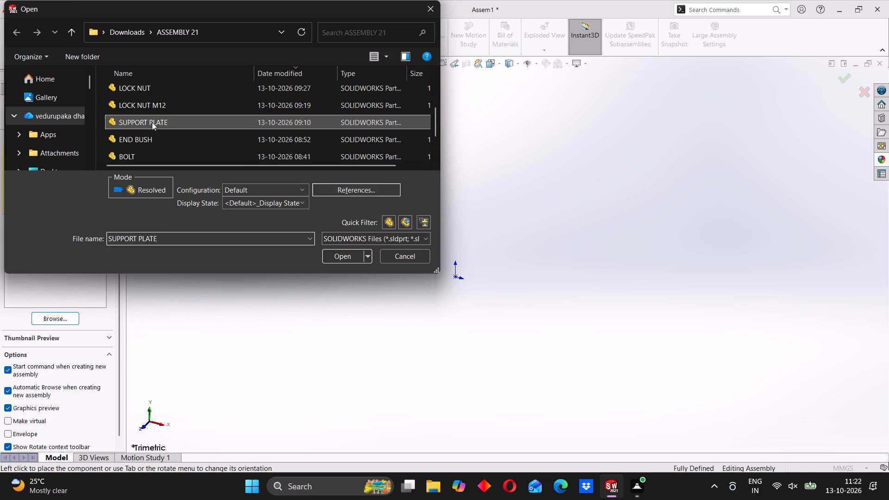
pyautogui.click(355, 260)
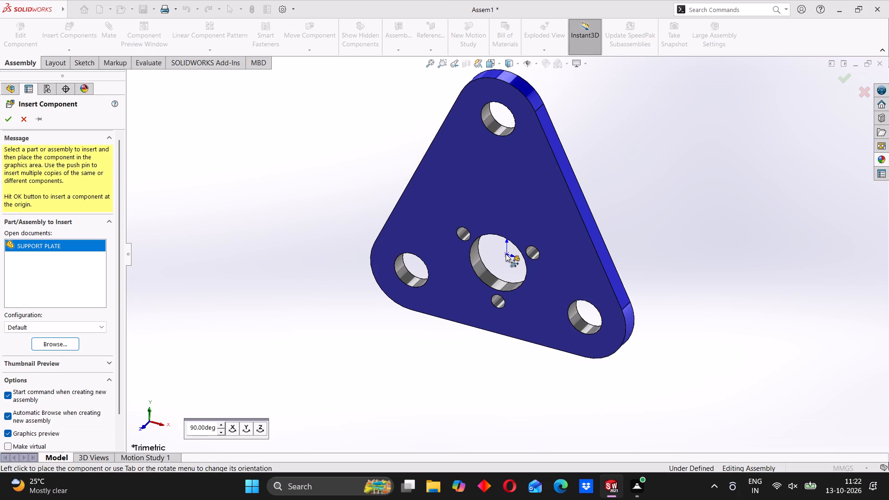
pyautogui.click(506, 254)
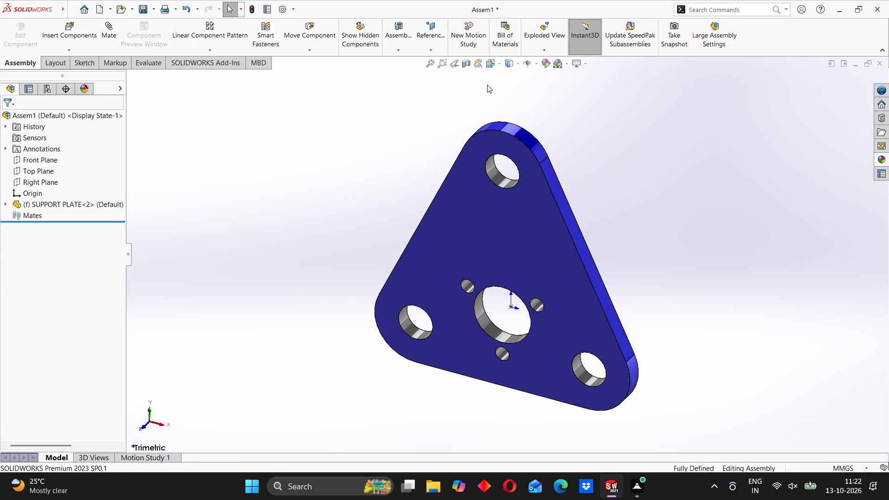
# Hide the origin display in the assembly.
pyautogui.click(538, 66)
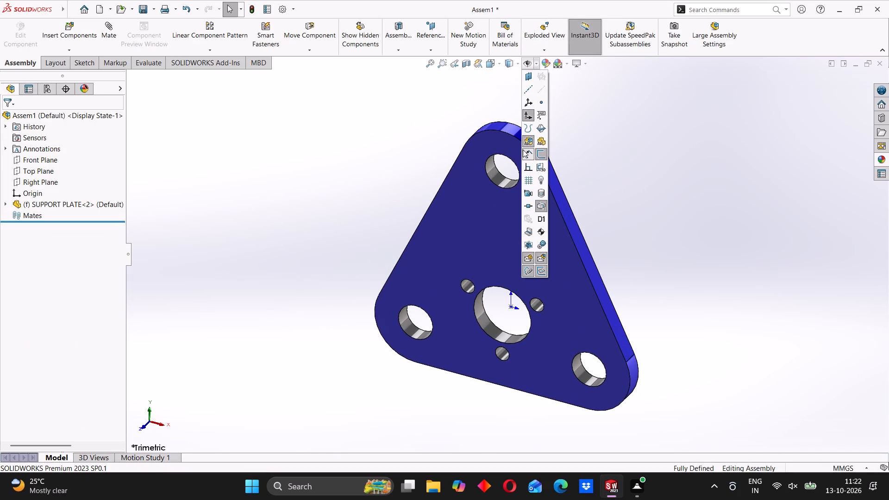
pyautogui.click(527, 114)
pyautogui.click(393, 174)
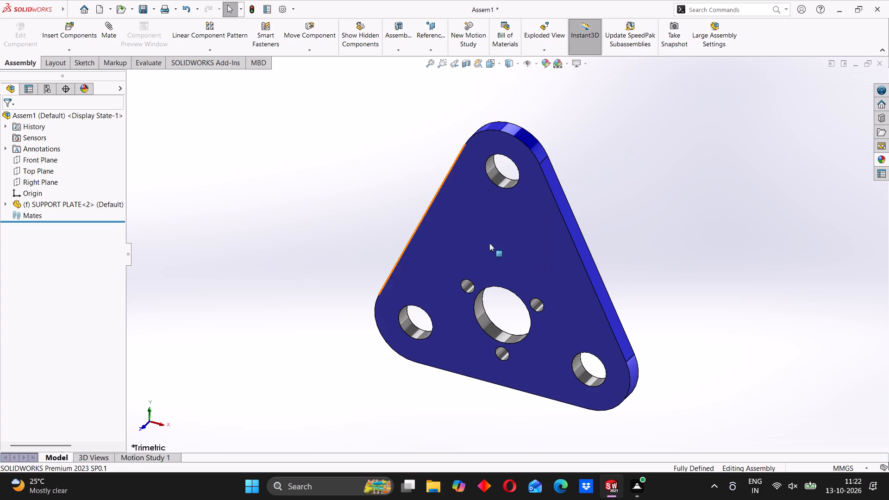
# Examine the support plate's two faces, holes and side edges from several angles.
pyautogui.moveTo(530, 268); pyautogui.dragTo(407, 359, button='middle')
pyautogui.moveTo(452, 274); pyautogui.dragTo(462, 273, button='middle')
pyautogui.scroll(3, 461, 271)
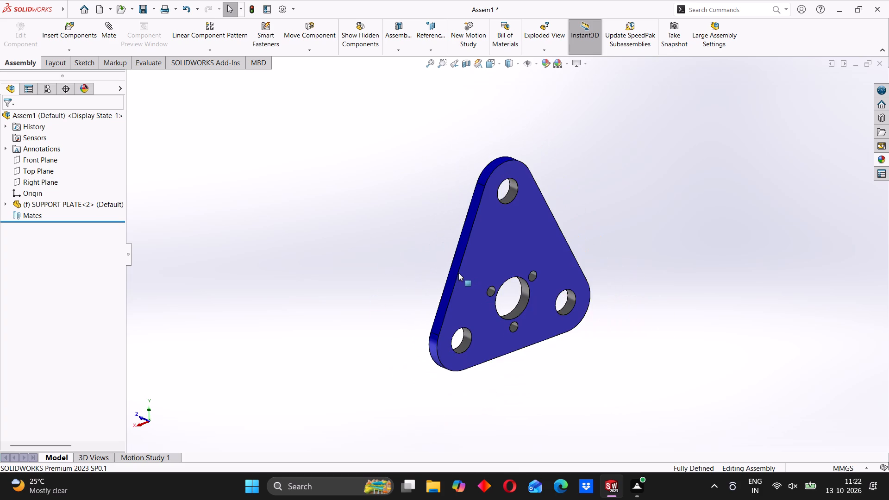
pyautogui.scroll(-2, 410, 256)
pyautogui.scroll(1, 389, 271)
pyautogui.moveTo(389, 271); pyautogui.dragTo(416, 262, button='middle')
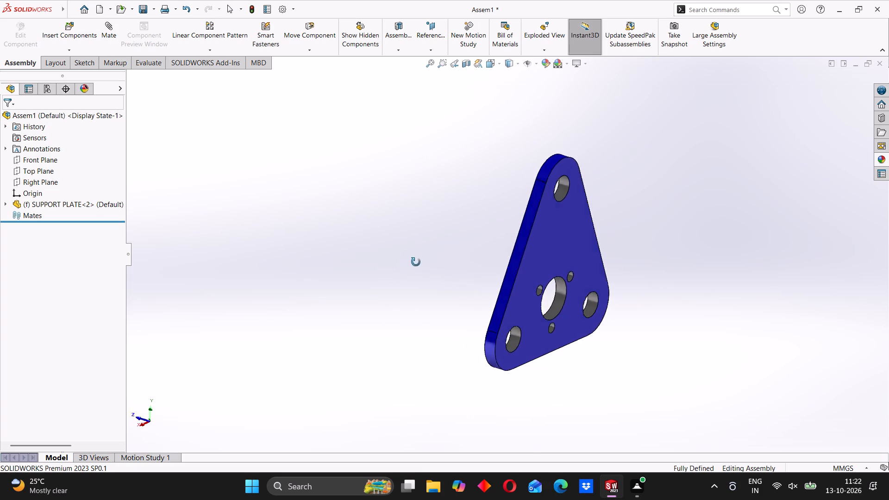
pyautogui.moveTo(416, 262); pyautogui.dragTo(425, 258, button='middle')
pyautogui.scroll(-2, 468, 238)
pyautogui.moveTo(492, 256); pyautogui.dragTo(476, 243, button='middle')
pyautogui.moveTo(466, 251); pyautogui.dragTo(532, 261, button='middle')
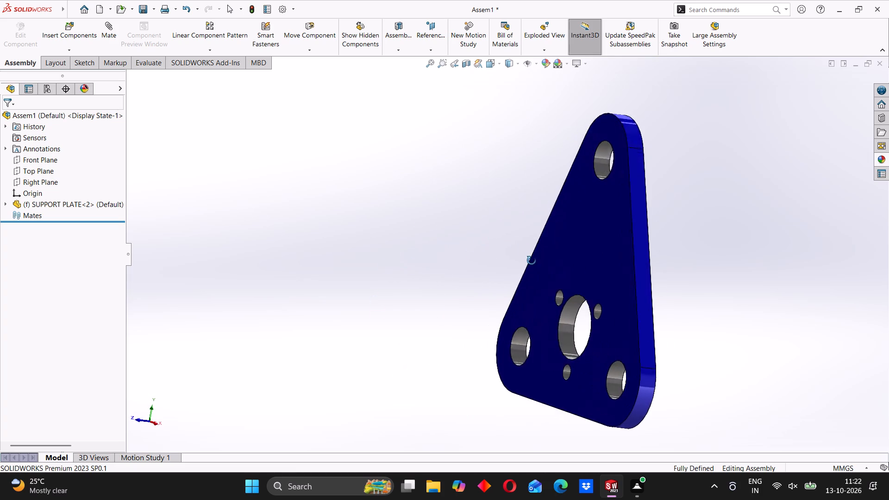
pyautogui.moveTo(532, 261); pyautogui.dragTo(517, 263, button='middle')
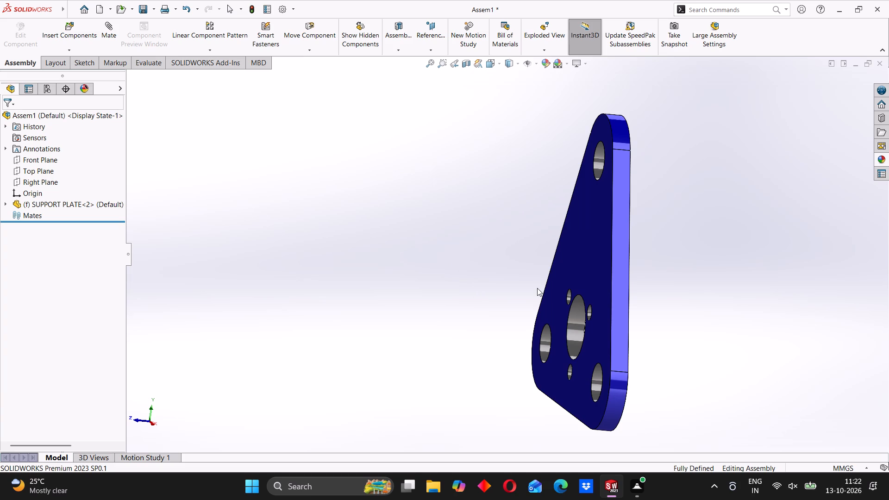
pyautogui.scroll(-1, 442, 207)
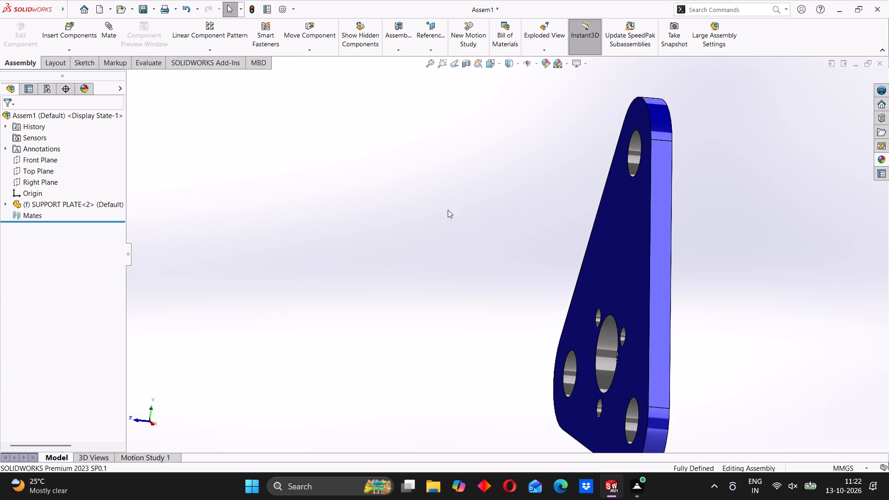
pyautogui.moveTo(537, 238); pyautogui.dragTo(546, 235, button='middle')
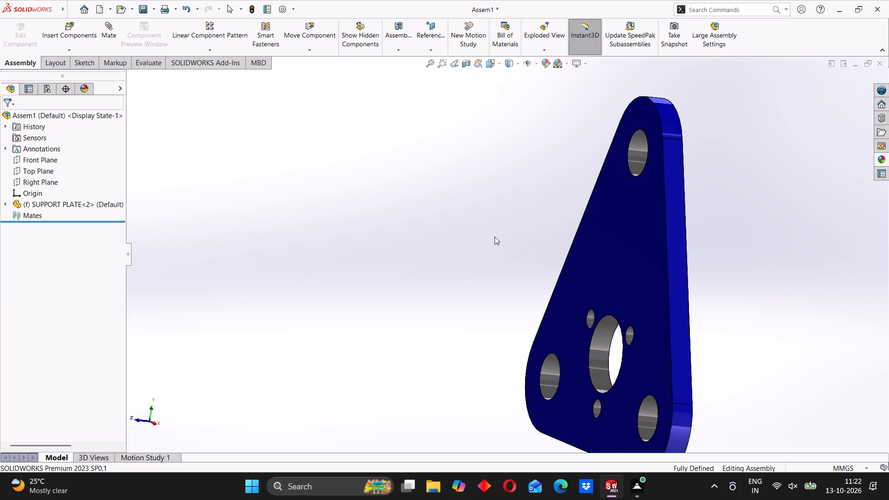
pyautogui.scroll(-1, 495, 237)
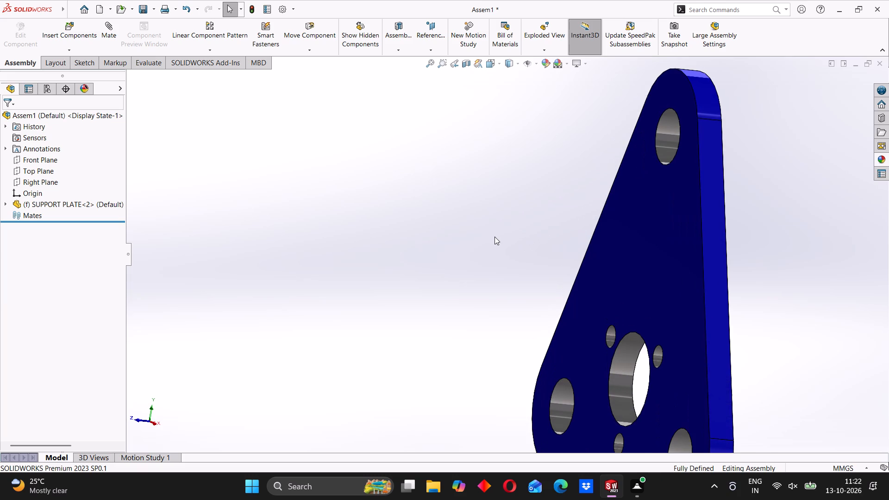
pyautogui.scroll(-1, 520, 216)
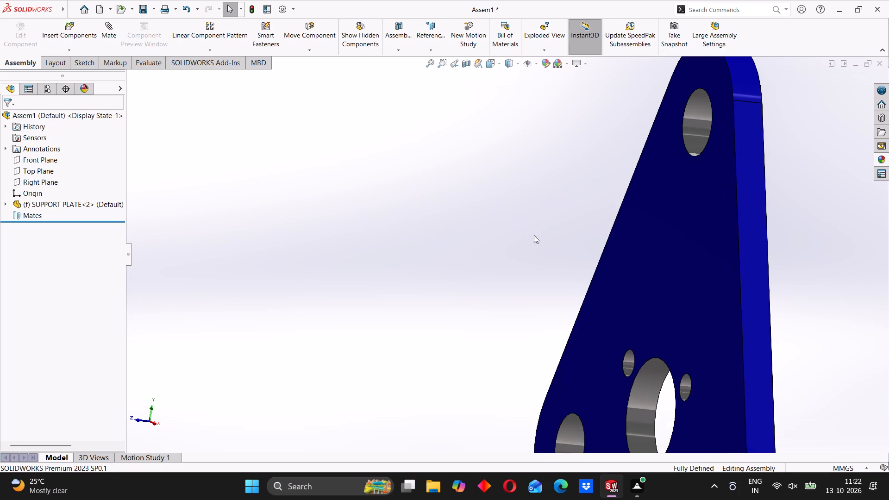
pyautogui.scroll(6, 551, 242)
pyautogui.moveTo(579, 243); pyautogui.dragTo(555, 247, button='middle')
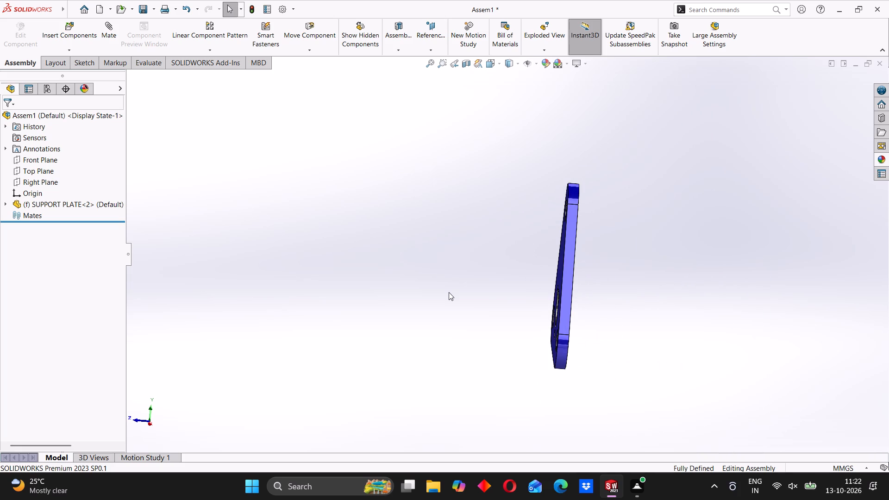
pyautogui.scroll(-2, 551, 219)
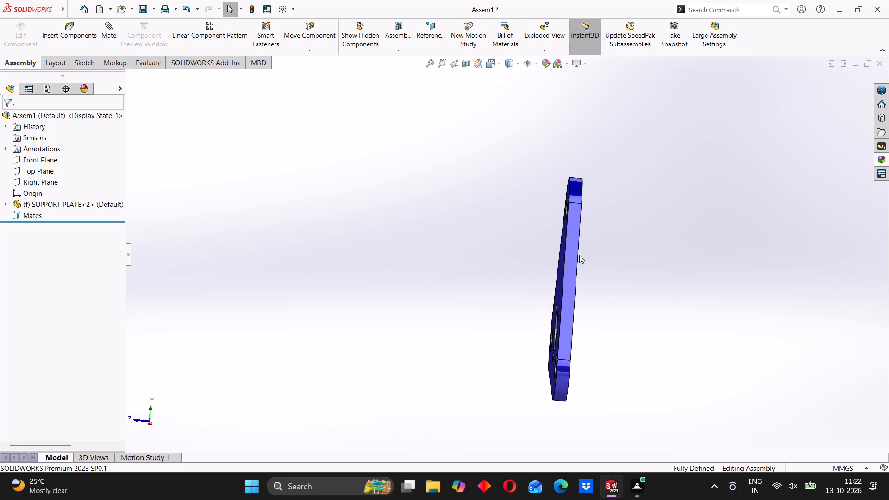
pyautogui.moveTo(580, 255); pyautogui.dragTo(544, 268, button='middle')
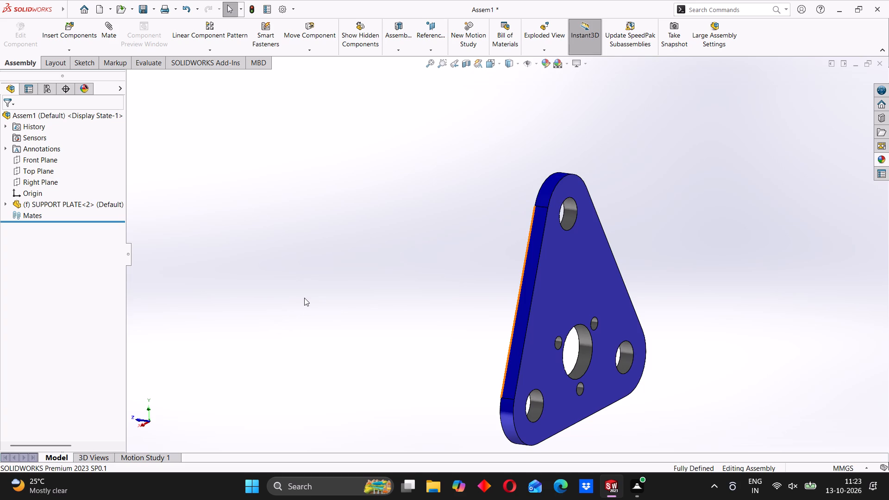
pyautogui.scroll(-1, 333, 262)
pyautogui.scroll(2, 352, 259)
pyautogui.moveTo(380, 291); pyautogui.dragTo(463, 306, button='middle')
pyautogui.scroll(-1, 510, 275)
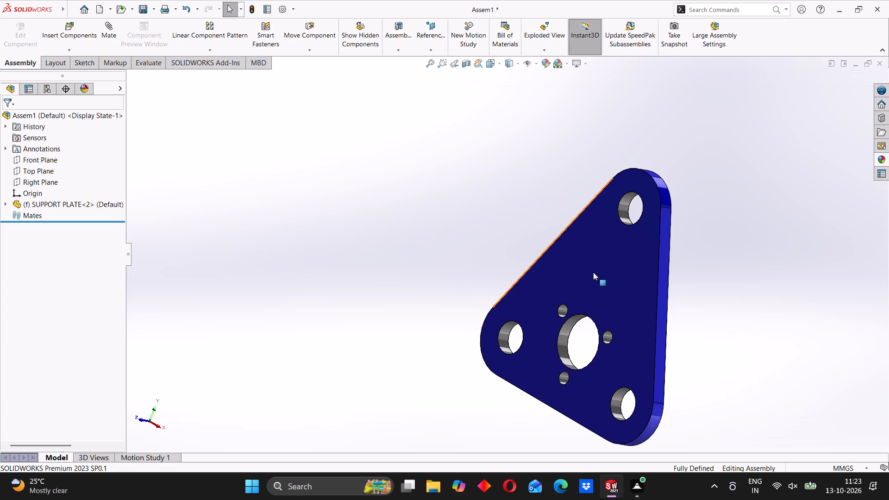
pyautogui.scroll(1, 601, 272)
pyautogui.moveTo(605, 272); pyautogui.dragTo(526, 261, button='middle')
pyautogui.scroll(-3, 526, 262)
pyautogui.moveTo(527, 309); pyautogui.dragTo(597, 281, button='middle')
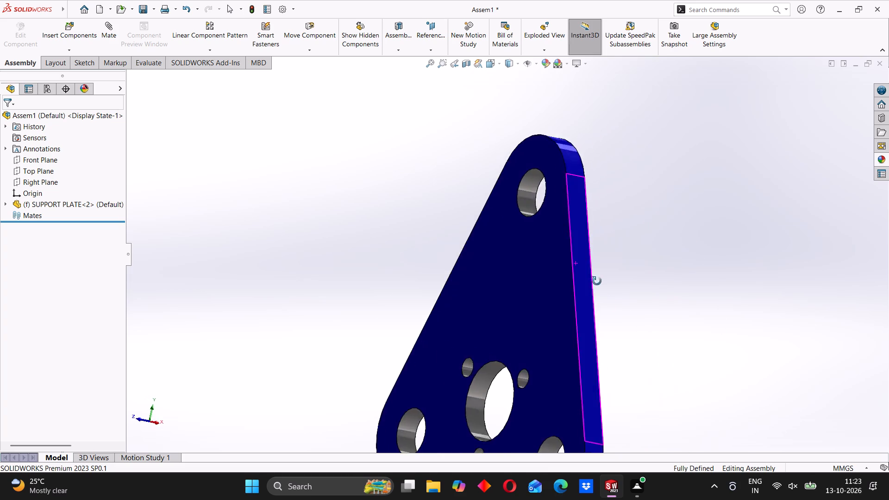
pyautogui.moveTo(597, 281); pyautogui.dragTo(574, 309, button='middle')
pyautogui.scroll(3, 577, 291)
pyautogui.moveTo(477, 267); pyautogui.dragTo(499, 275, button='middle')
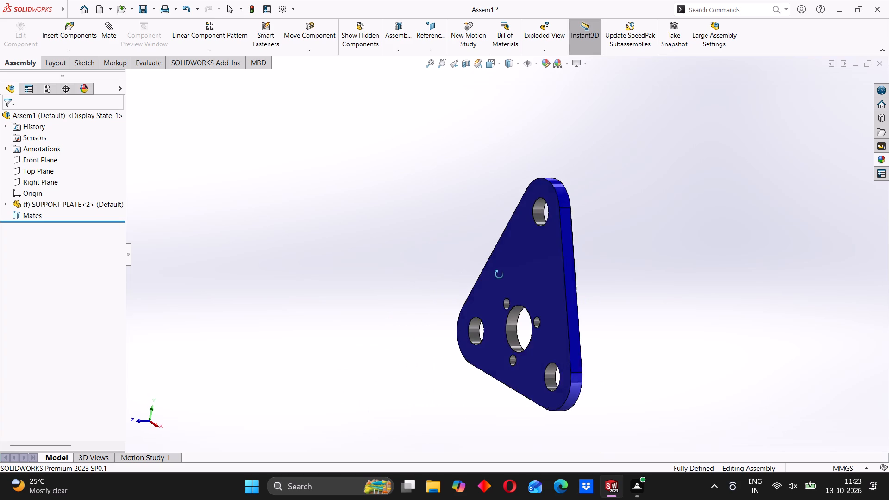
pyautogui.moveTo(499, 275); pyautogui.dragTo(486, 285, button='middle')
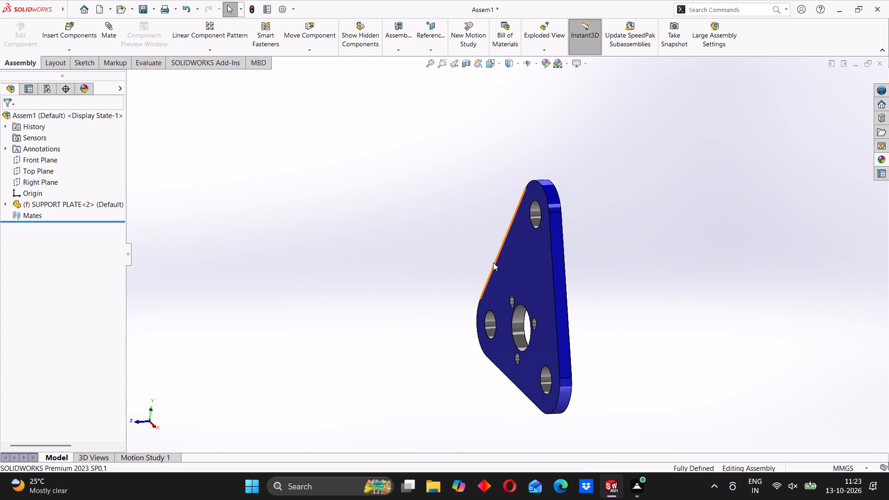
pyautogui.moveTo(547, 269); pyautogui.dragTo(526, 253, button='middle')
pyautogui.scroll(-3, 510, 257)
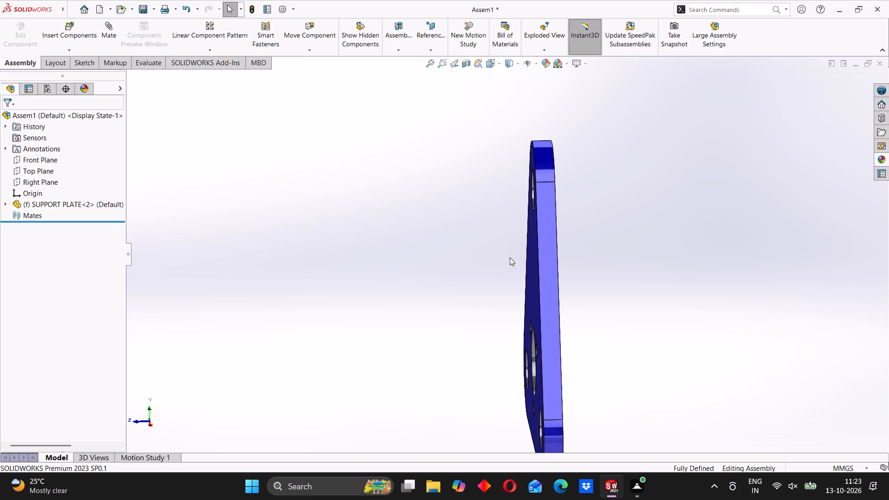
# Examine the support plate's side edges, hole face and thickness from several angles.
pyautogui.moveTo(484, 296); pyautogui.dragTo(508, 291, button='middle')
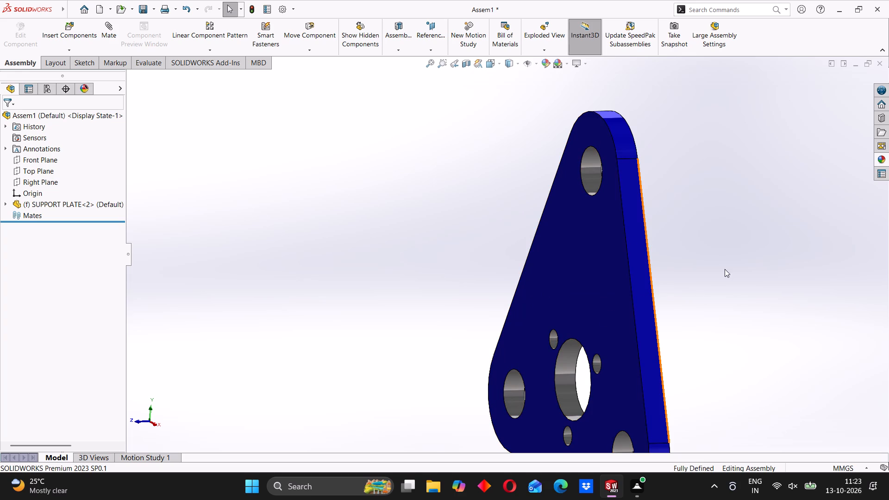
pyautogui.scroll(5, 717, 282)
pyautogui.moveTo(602, 265); pyautogui.dragTo(568, 264, button='middle')
pyautogui.scroll(-4, 539, 257)
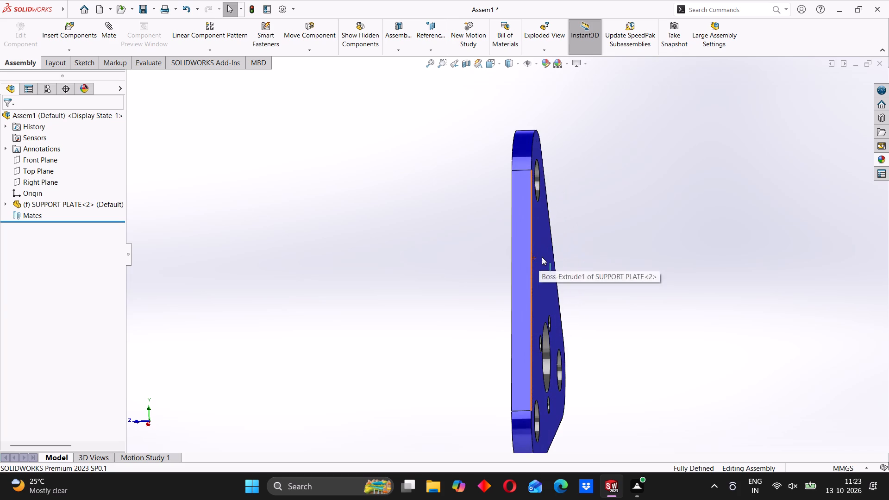
pyautogui.moveTo(542, 258); pyautogui.dragTo(582, 256, button='middle')
pyautogui.scroll(4, 563, 260)
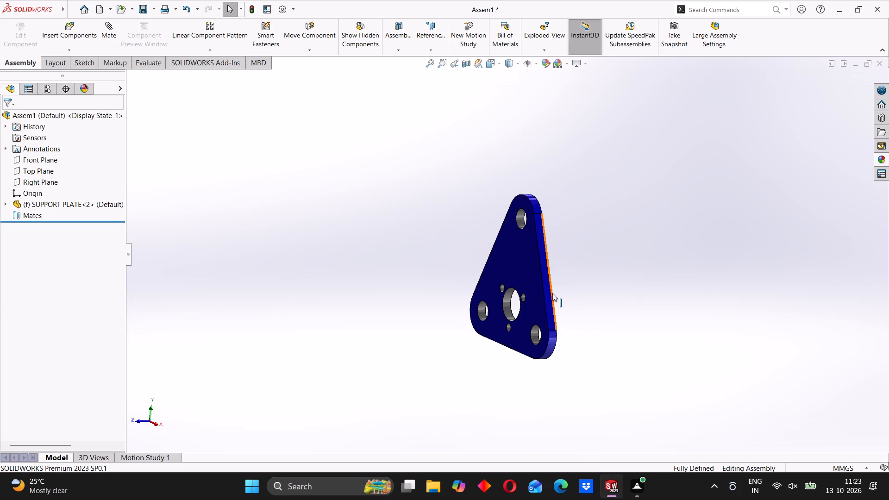
pyautogui.moveTo(543, 260); pyautogui.dragTo(511, 267, button='middle')
pyautogui.scroll(-1, 498, 263)
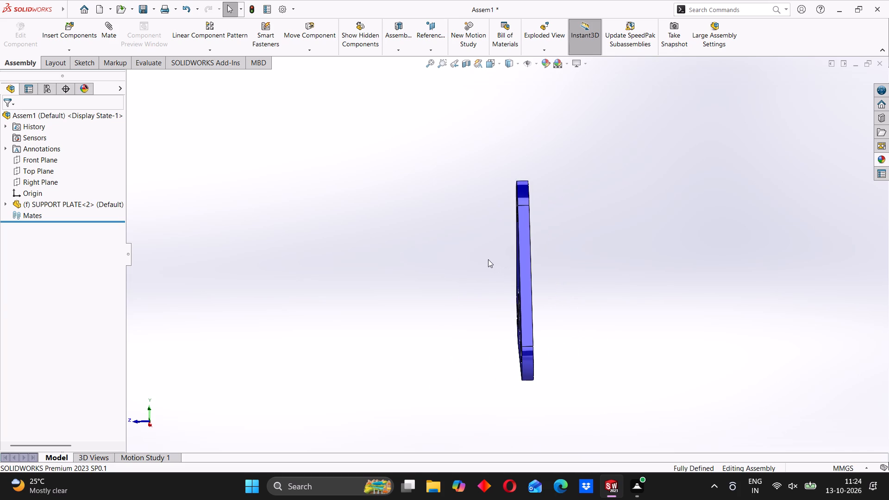
pyautogui.moveTo(488, 259); pyautogui.dragTo(507, 256, button='middle')
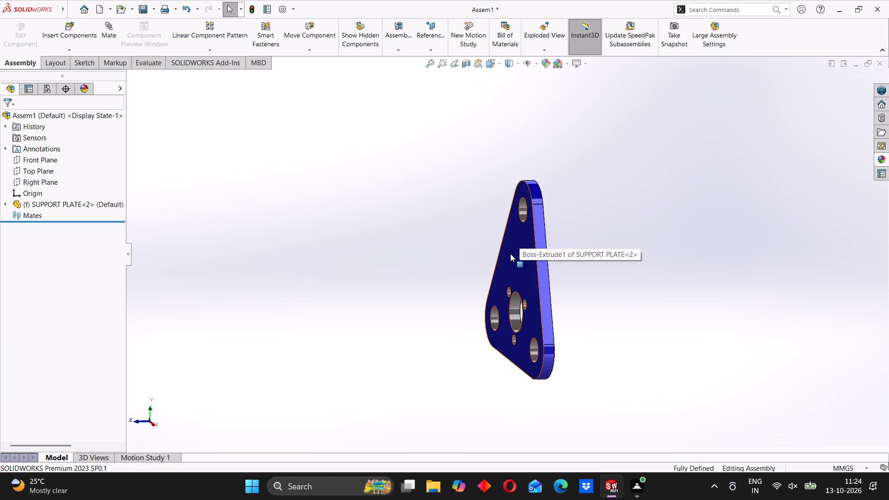
pyautogui.scroll(2, 532, 250)
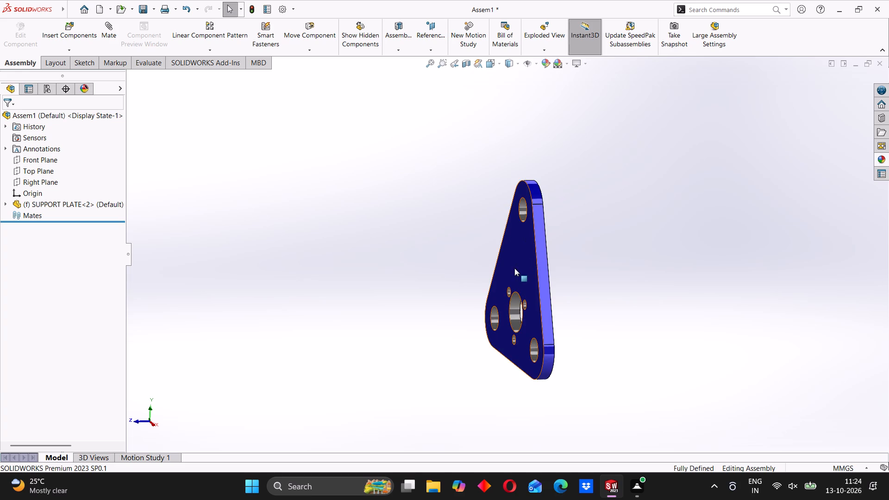
pyautogui.scroll(-2, 514, 268)
pyautogui.moveTo(560, 273); pyautogui.dragTo(556, 265, button='middle')
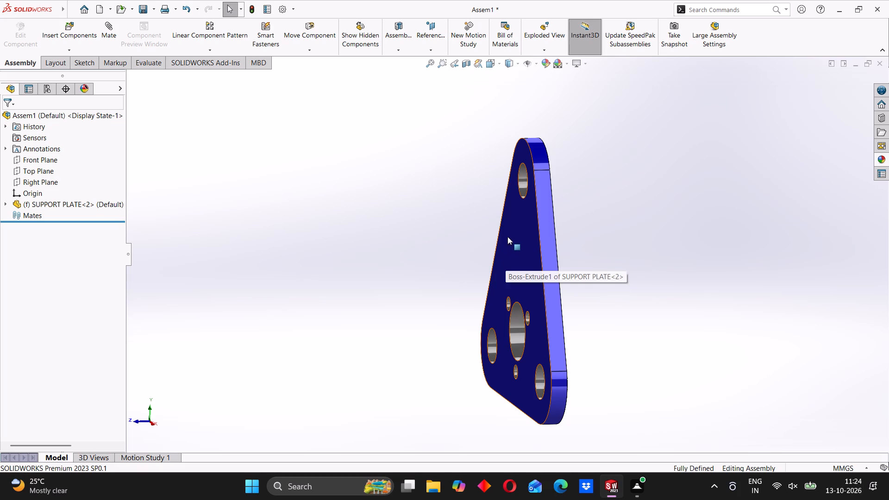
pyautogui.scroll(2, 509, 241)
pyautogui.moveTo(508, 245); pyautogui.dragTo(501, 247, button='middle')
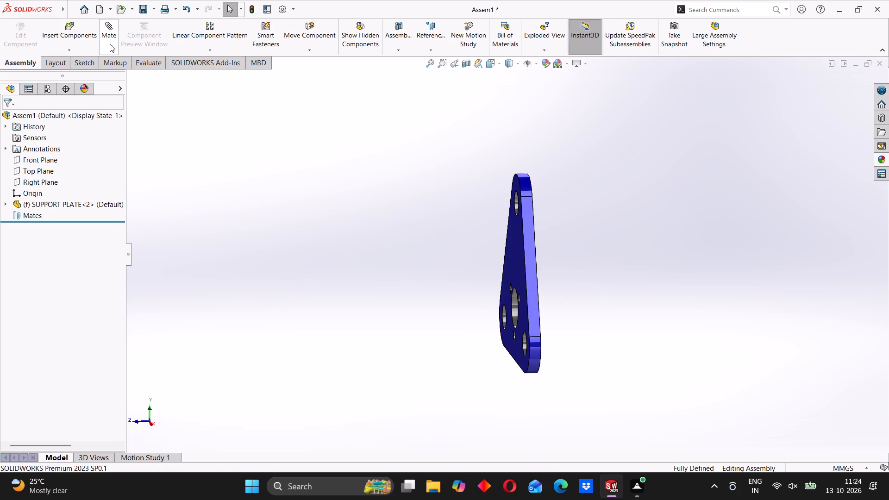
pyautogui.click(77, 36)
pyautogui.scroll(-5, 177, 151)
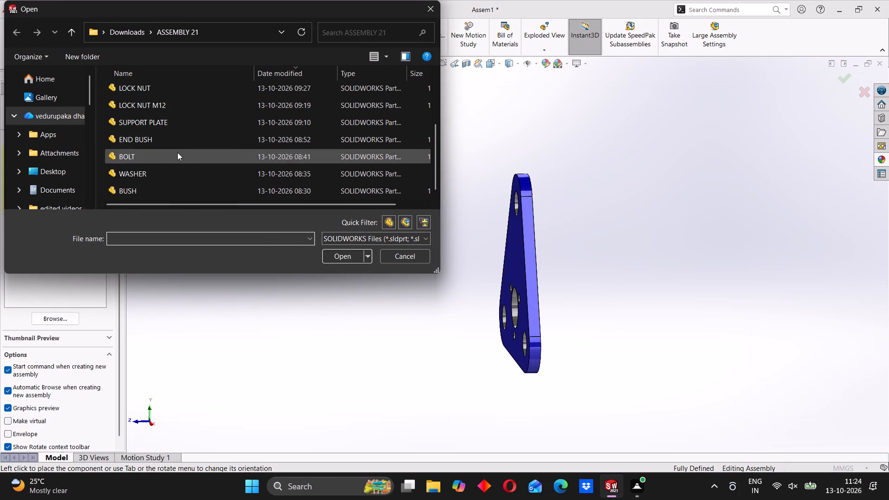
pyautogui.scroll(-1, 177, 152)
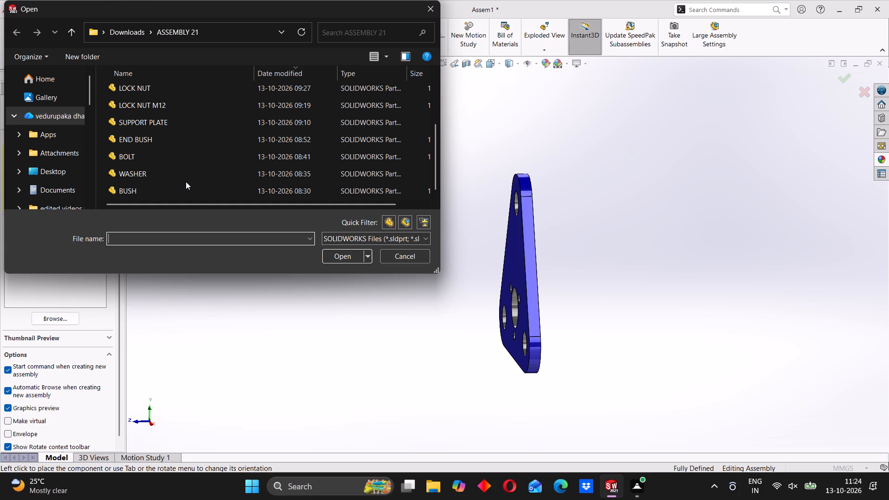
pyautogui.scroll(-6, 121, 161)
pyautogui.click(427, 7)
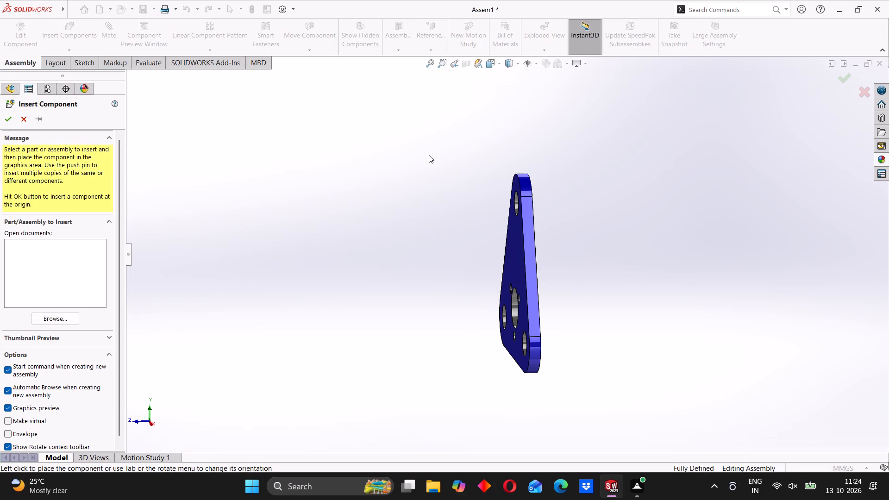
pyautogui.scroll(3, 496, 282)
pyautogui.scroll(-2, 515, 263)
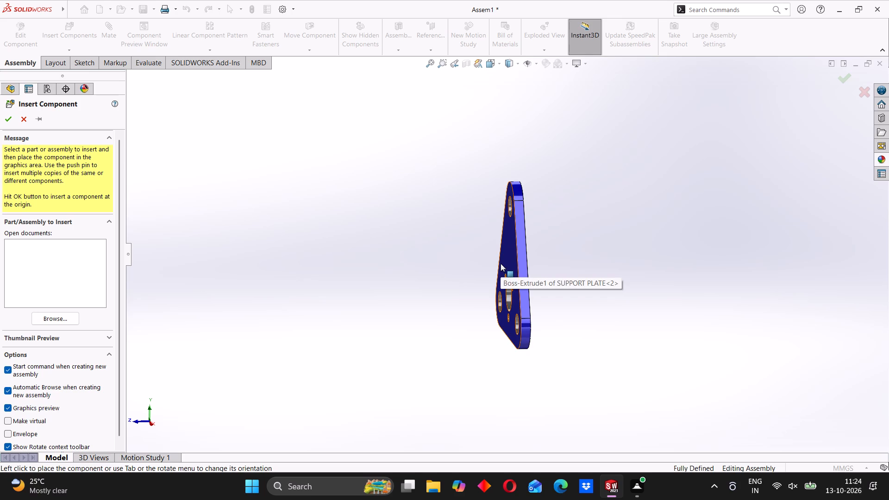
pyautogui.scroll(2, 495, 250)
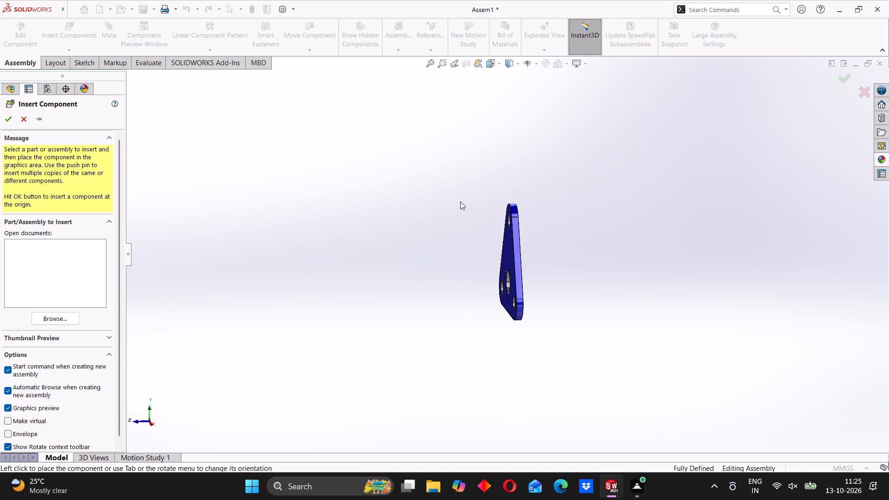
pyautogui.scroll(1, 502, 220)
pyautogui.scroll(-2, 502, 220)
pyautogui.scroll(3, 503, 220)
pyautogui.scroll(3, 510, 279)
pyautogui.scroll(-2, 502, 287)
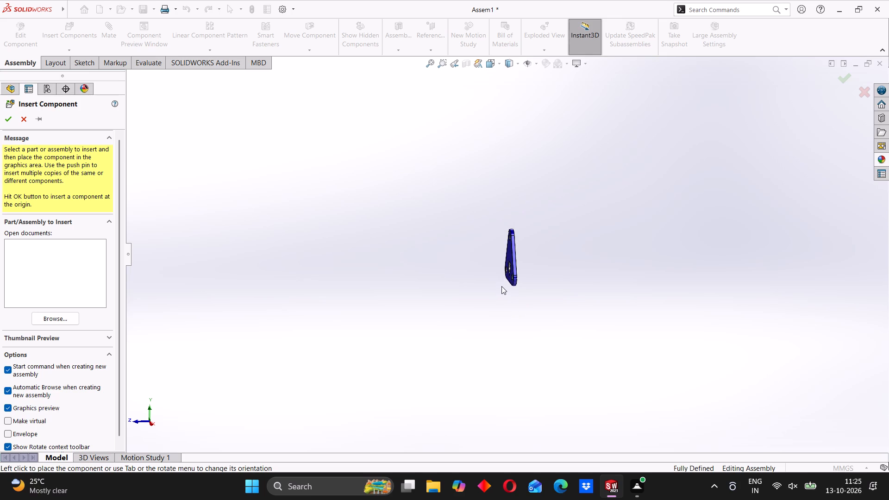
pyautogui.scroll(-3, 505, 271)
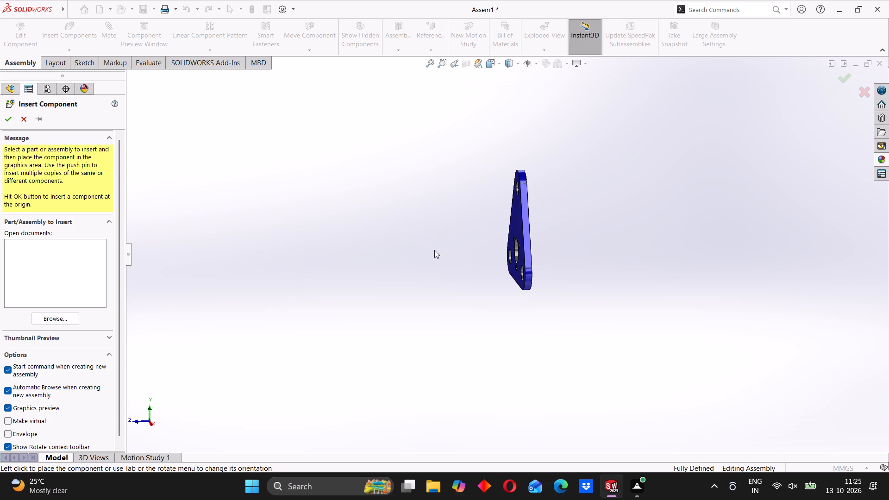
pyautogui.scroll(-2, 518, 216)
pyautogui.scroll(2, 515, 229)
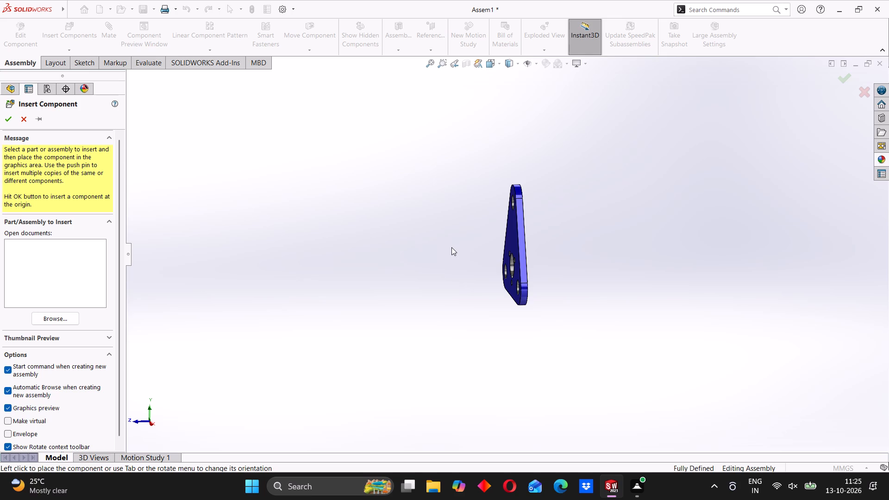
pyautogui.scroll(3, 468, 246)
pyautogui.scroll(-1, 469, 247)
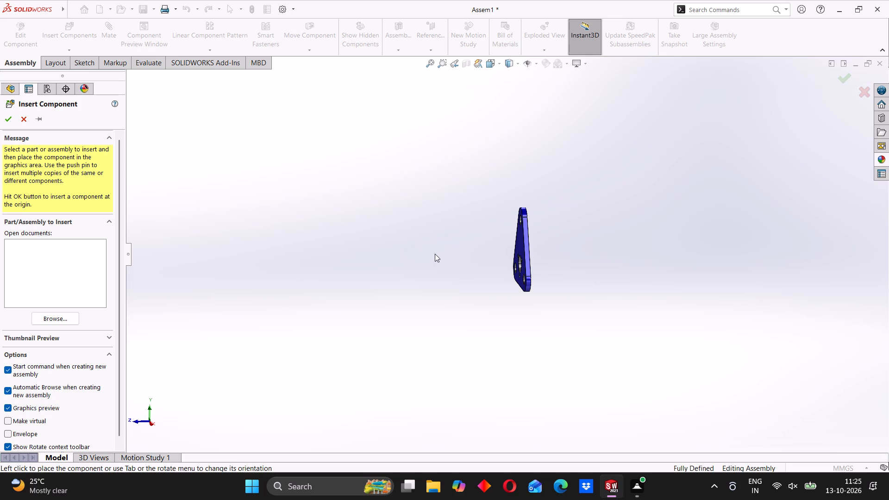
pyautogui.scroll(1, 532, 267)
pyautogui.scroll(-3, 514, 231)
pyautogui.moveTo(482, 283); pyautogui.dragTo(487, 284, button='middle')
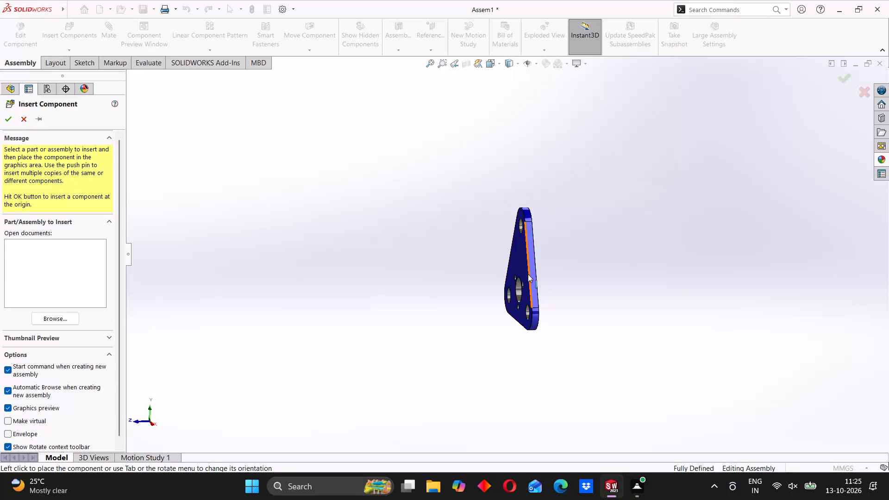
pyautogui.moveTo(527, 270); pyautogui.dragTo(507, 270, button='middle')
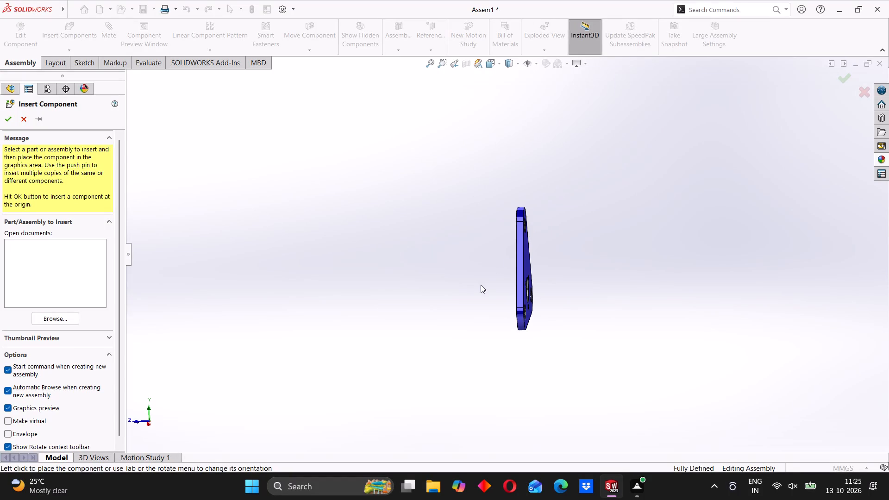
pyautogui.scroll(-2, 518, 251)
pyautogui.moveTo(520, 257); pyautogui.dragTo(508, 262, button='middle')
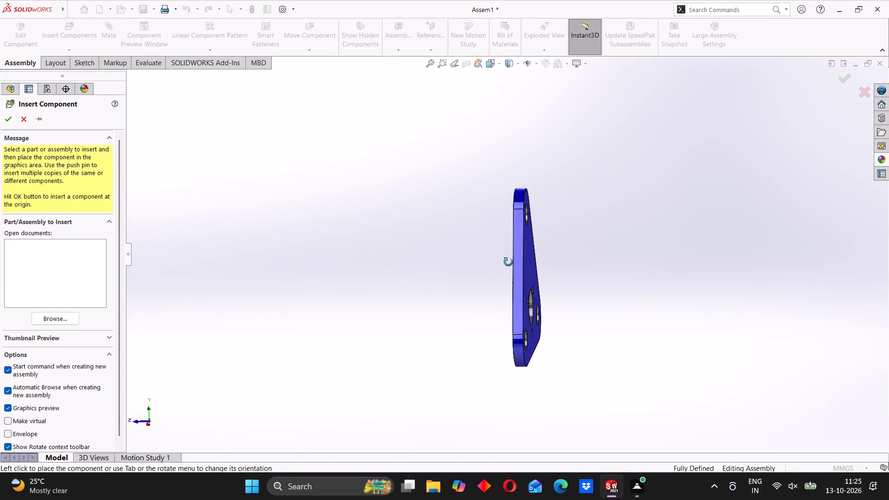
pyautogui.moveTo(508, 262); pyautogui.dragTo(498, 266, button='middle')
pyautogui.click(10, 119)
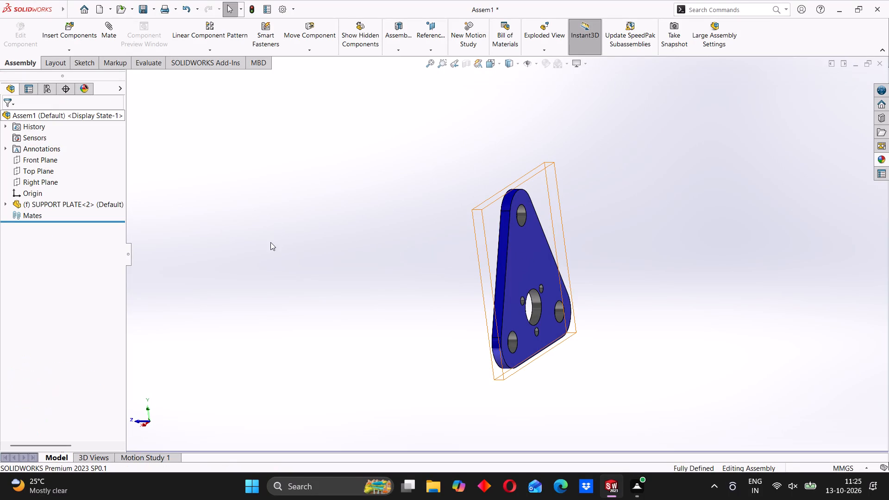
# Create a second SUPPORT PLATE instance by copying the fixed plate, placing it spaced apart in front of the original.
pyautogui.keyDown('shift'); pyautogui.moveTo(526, 259); pyautogui.dragTo(436, 247); pyautogui.keyUp('shift')
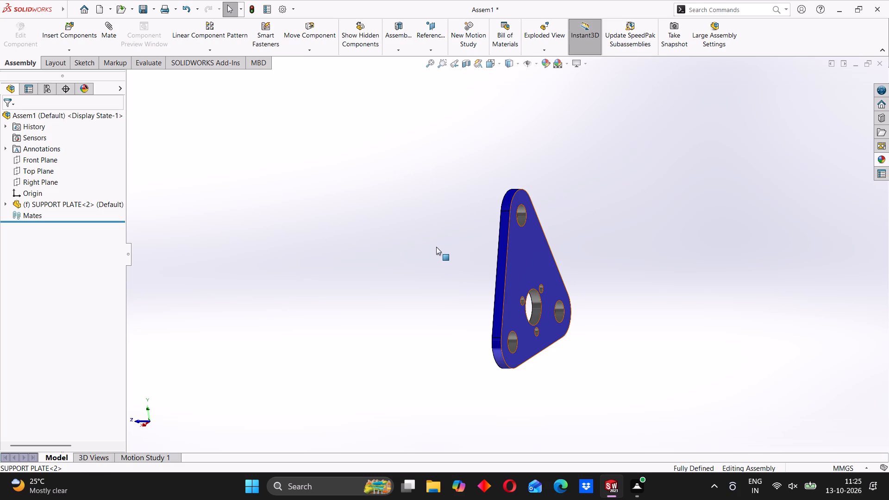
pyautogui.keyDown('shift'); pyautogui.moveTo(436, 247); pyautogui.dragTo(434, 247); pyautogui.keyUp('shift')
pyautogui.click(443, 247)
pyautogui.keyDown('shift'); pyautogui.moveTo(523, 264); pyautogui.dragTo(497, 261); pyautogui.keyUp('shift')
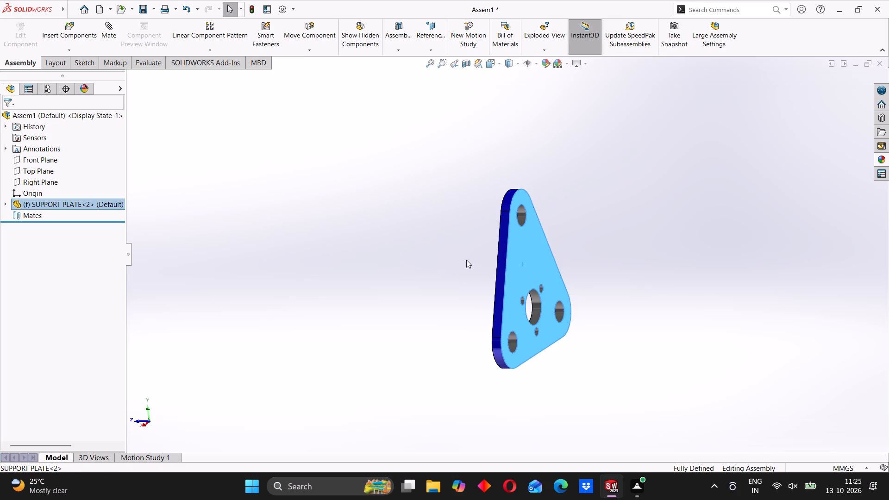
pyautogui.click(443, 259)
pyautogui.keyDown('ctrl'); pyautogui.moveTo(519, 267); pyautogui.dragTo(410, 246); pyautogui.keyUp('ctrl')
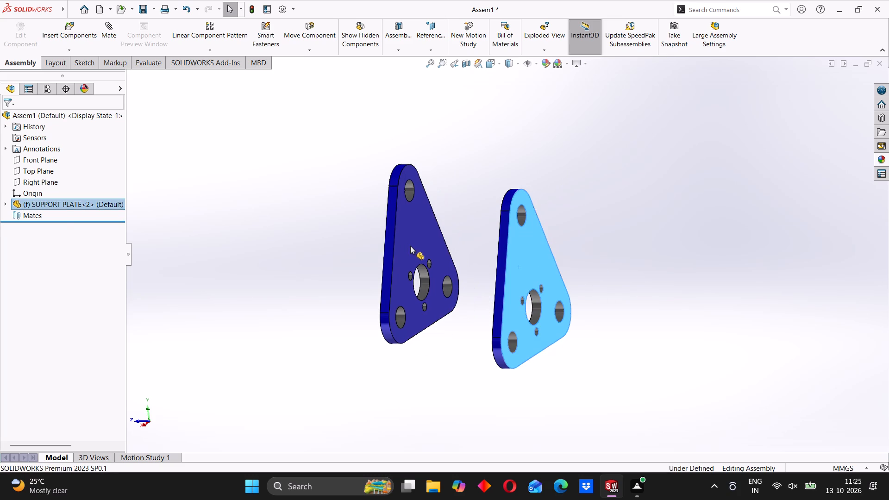
pyautogui.keyDown('ctrl'); pyautogui.moveTo(410, 246); pyautogui.dragTo(409, 245); pyautogui.keyUp('ctrl')
pyautogui.moveTo(471, 263); pyautogui.dragTo(493, 280, button='middle')
pyautogui.click(471, 244)
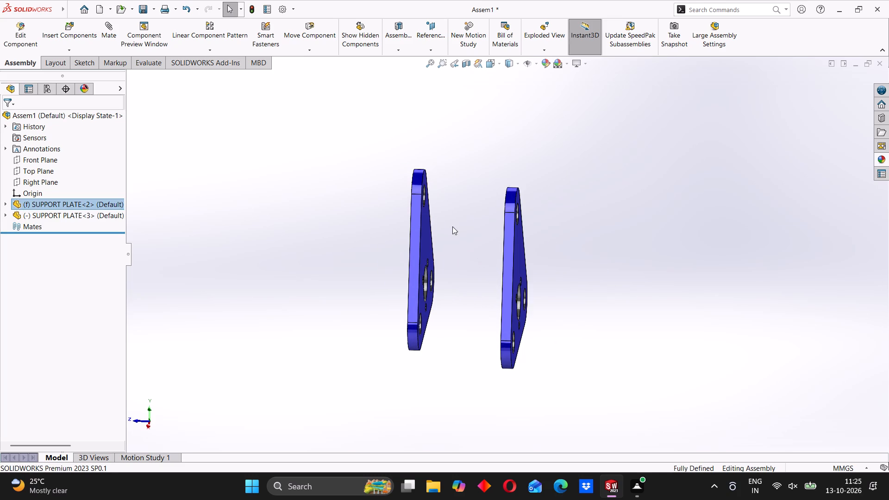
# Add a concentric mate between the 15 mm holes at the apex of the copied and fixed support plates.
pyautogui.moveTo(452, 226); pyautogui.dragTo(424, 219, button='middle')
pyautogui.click(401, 194)
pyautogui.moveTo(438, 228); pyautogui.dragTo(478, 245, button='middle')
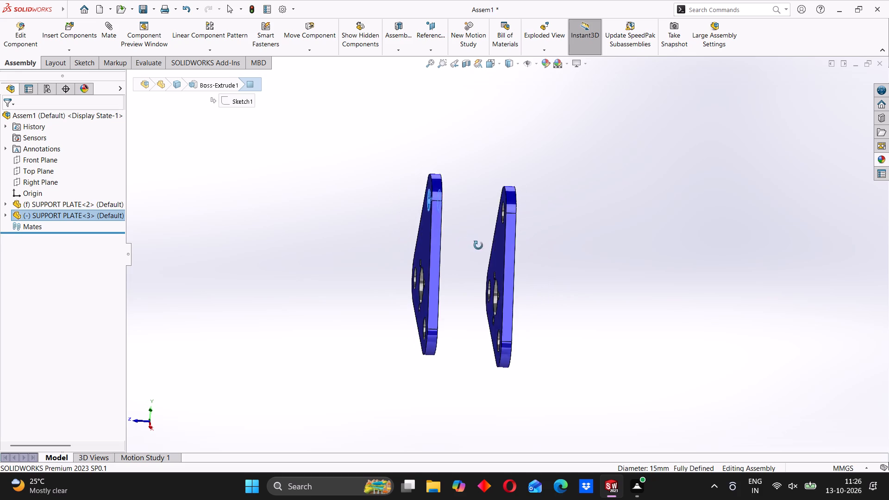
pyautogui.moveTo(478, 245); pyautogui.dragTo(484, 250, button='middle')
pyautogui.click(113, 30)
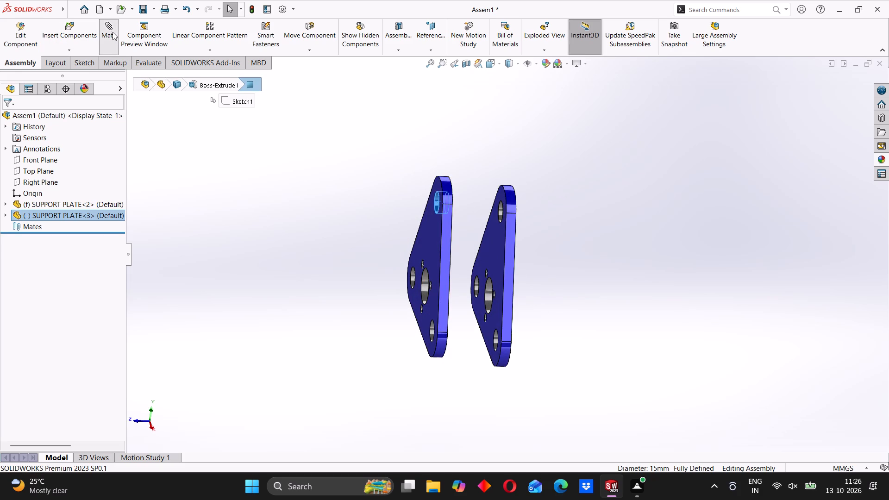
pyautogui.moveTo(534, 256); pyautogui.dragTo(486, 251, button='middle')
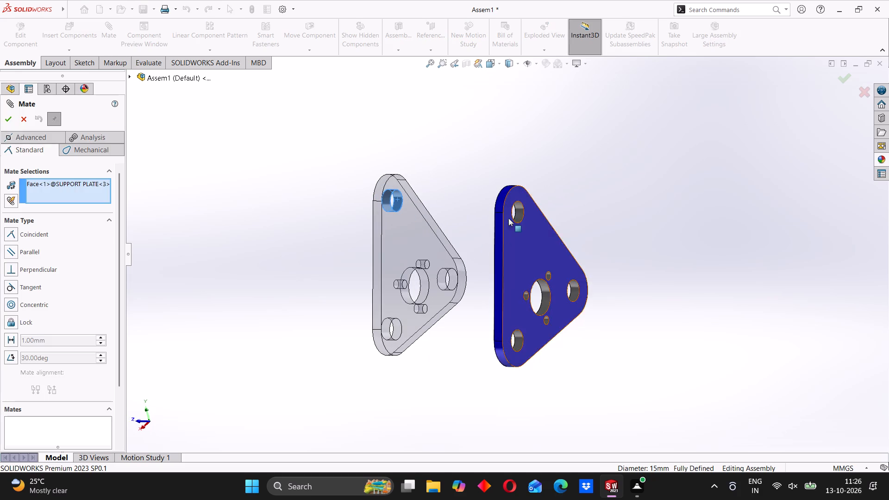
pyautogui.click(521, 208)
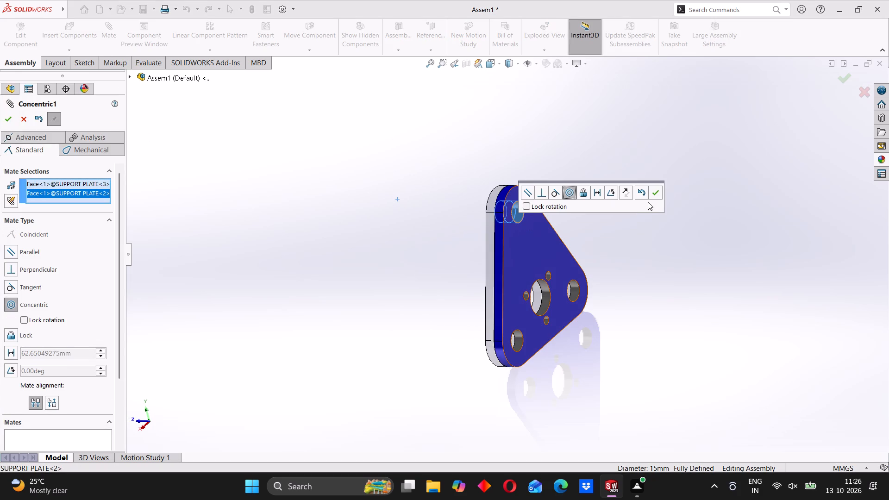
pyautogui.click(651, 193)
# Separate the copied plate from the fixed one and add a concentric mate between their large 25 mm central holes.
pyautogui.moveTo(483, 276); pyautogui.dragTo(523, 265, button='middle')
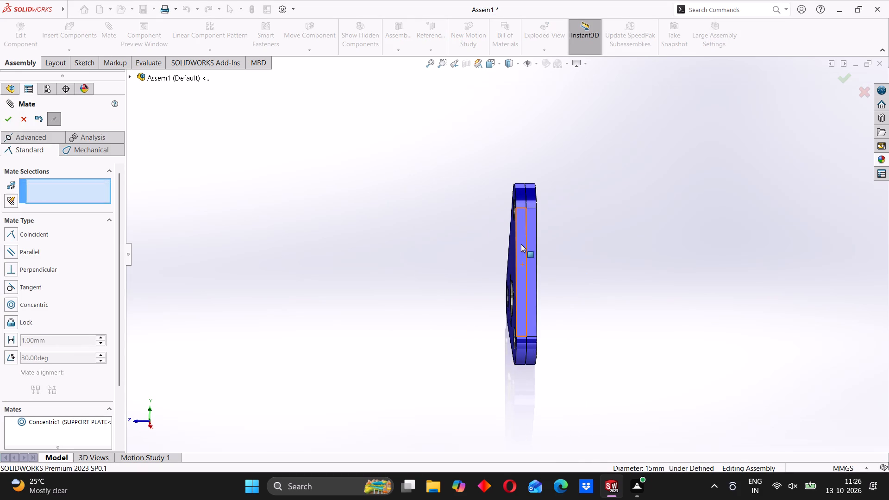
pyautogui.moveTo(521, 244); pyautogui.dragTo(421, 237)
pyautogui.scroll(3, 476, 258)
pyautogui.moveTo(482, 262); pyautogui.dragTo(468, 266, button='middle')
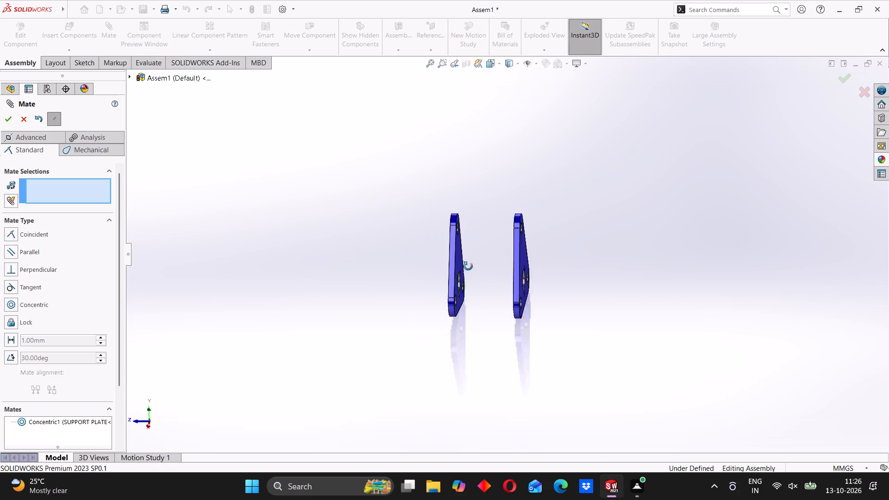
pyautogui.moveTo(468, 266); pyautogui.dragTo(455, 277, button='middle')
pyautogui.scroll(-2, 462, 283)
pyautogui.click(469, 272)
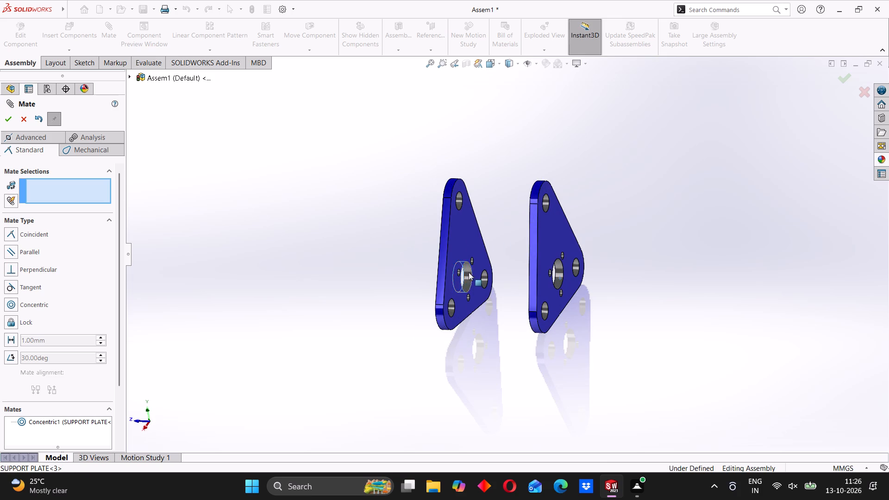
pyautogui.click(559, 268)
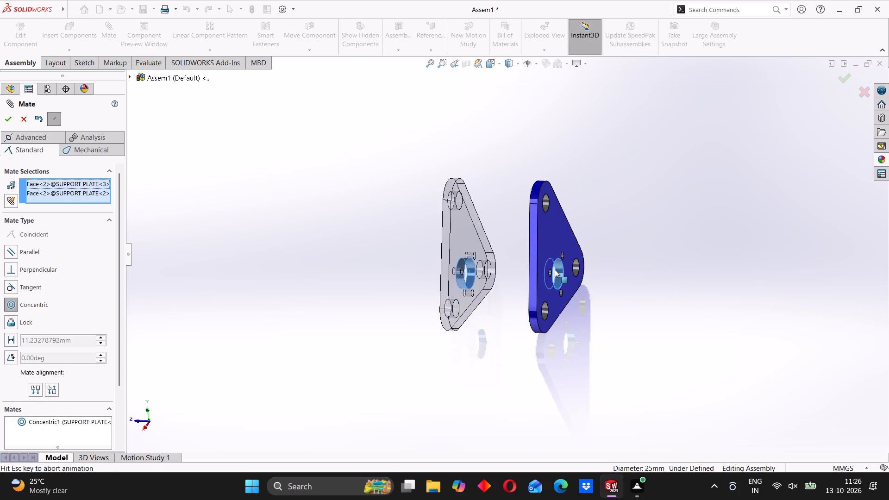
pyautogui.click(696, 286)
pyautogui.scroll(-5, 538, 256)
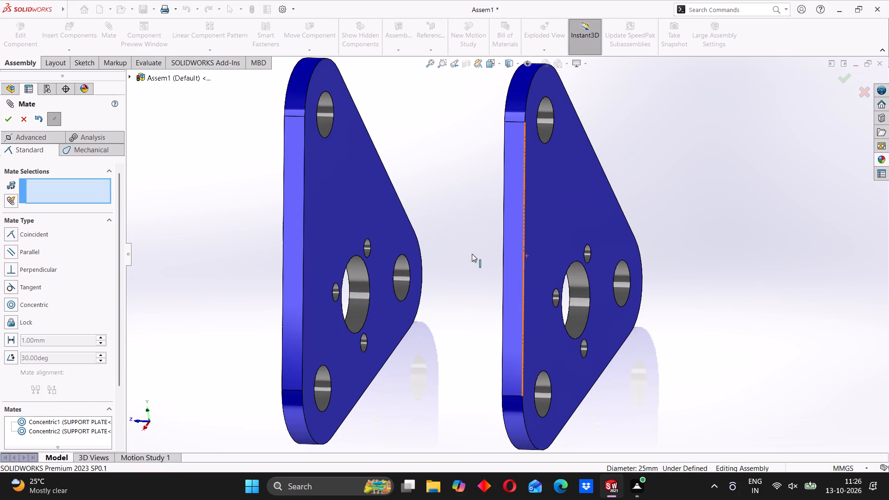
# Add a concentric mate between the upper 6 mm holes around the central bores of both support plates and finish mating.
pyautogui.click(368, 249)
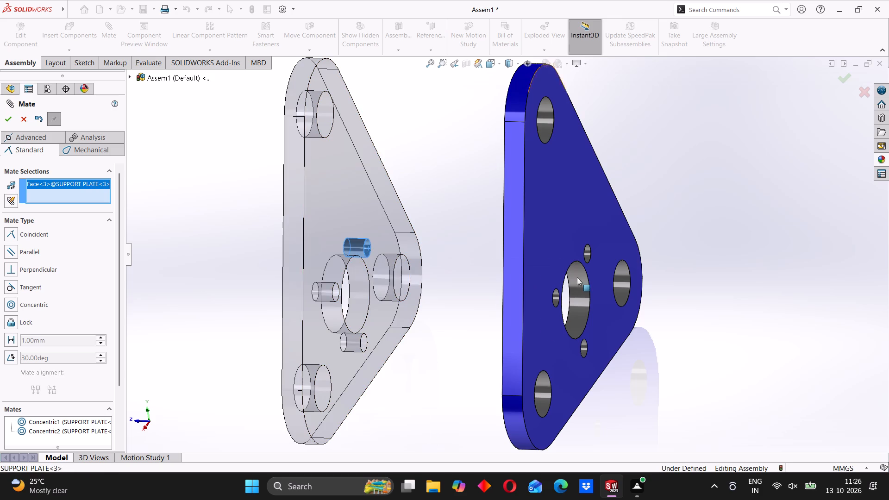
pyautogui.click(587, 251)
pyautogui.click(730, 226)
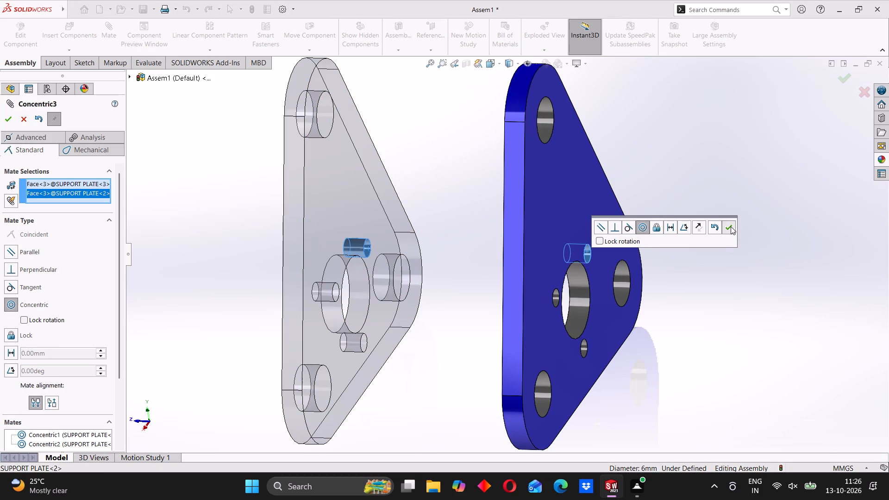
pyautogui.scroll(5, 434, 301)
pyautogui.moveTo(427, 309); pyautogui.dragTo(432, 311, button='middle')
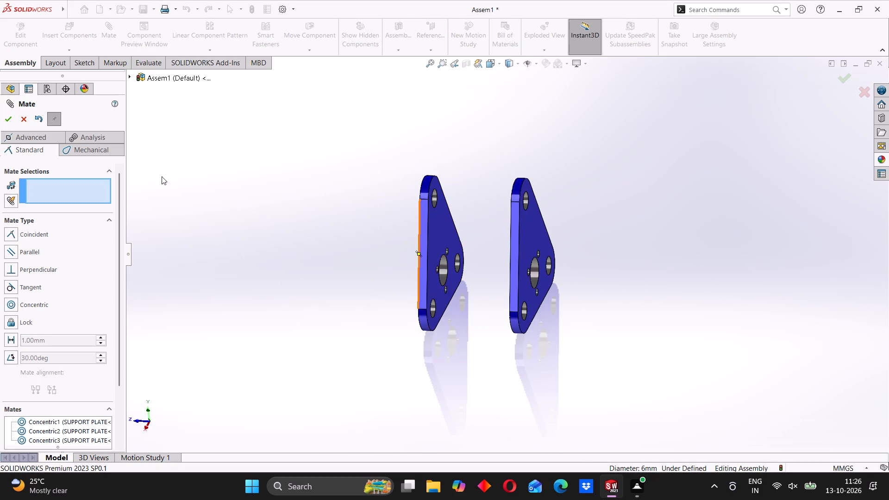
pyautogui.click(9, 114)
# Insert the BUSH part from the ASSEMBLY 21 folder and place it beside the fixed support plate, level with its upper hole.
pyautogui.click(48, 39)
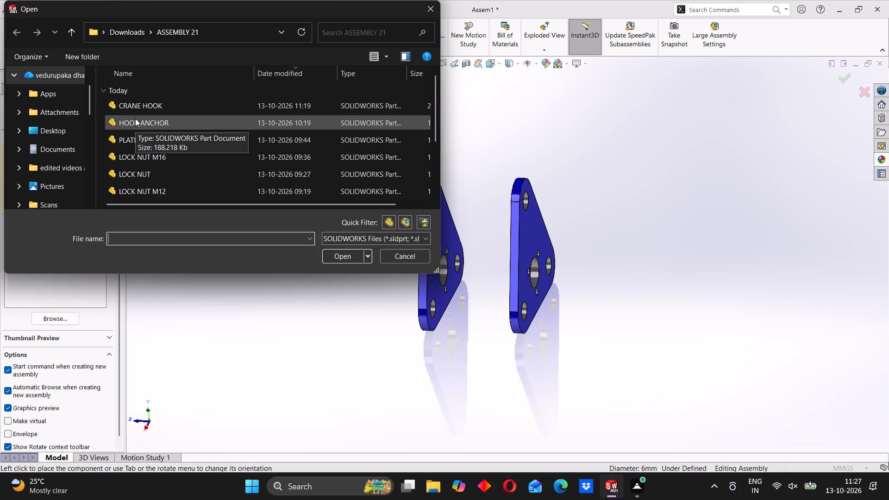
pyautogui.scroll(-2, 76, 135)
pyautogui.scroll(-3, 128, 136)
pyautogui.scroll(-1, 157, 166)
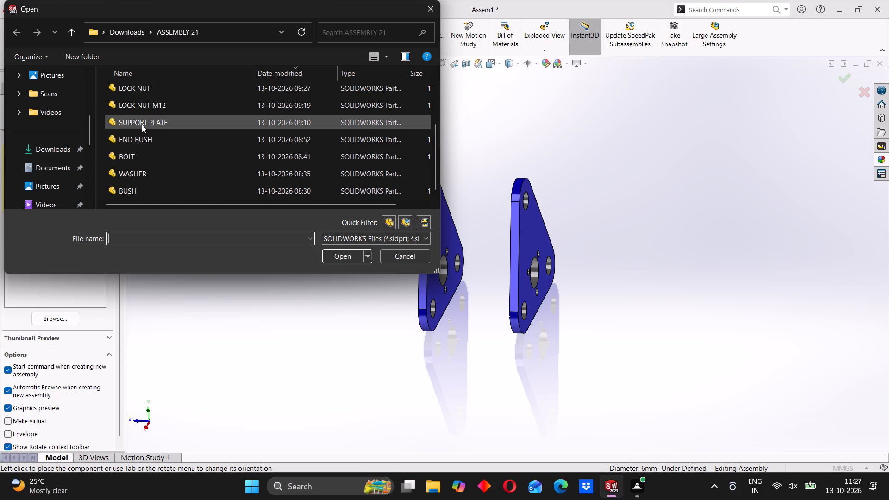
pyautogui.scroll(1, 142, 125)
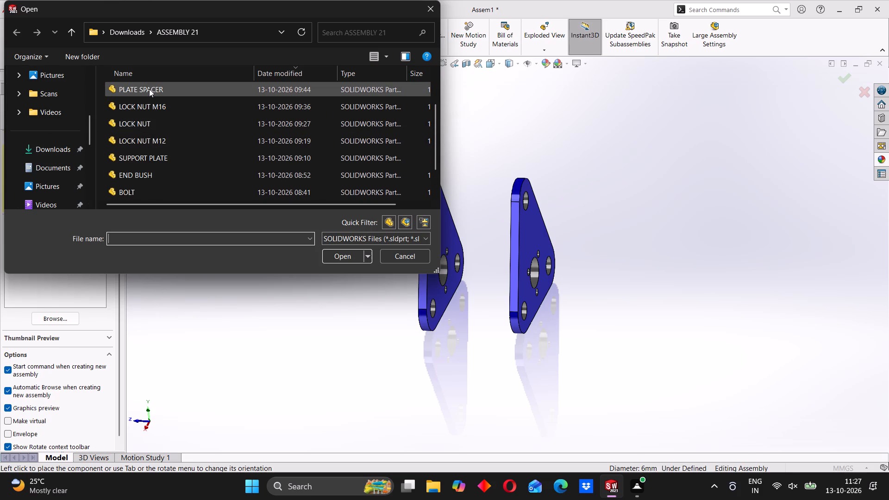
pyautogui.scroll(-4, 138, 150)
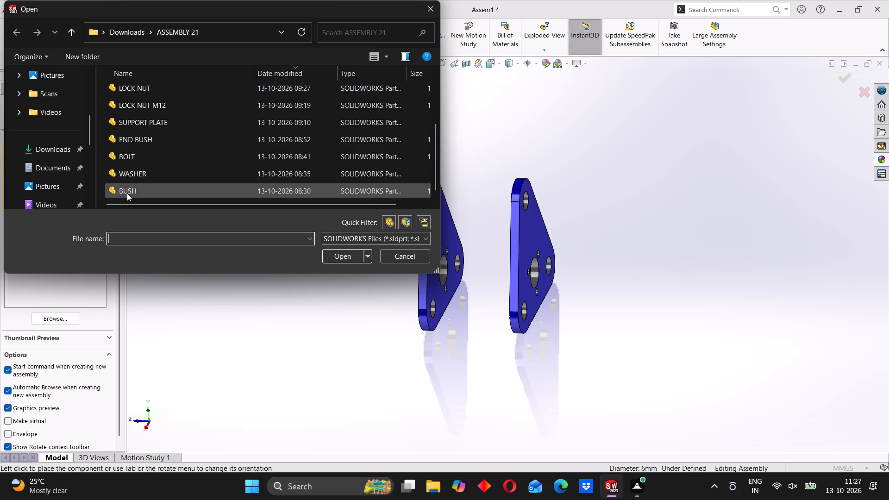
pyautogui.click(128, 192)
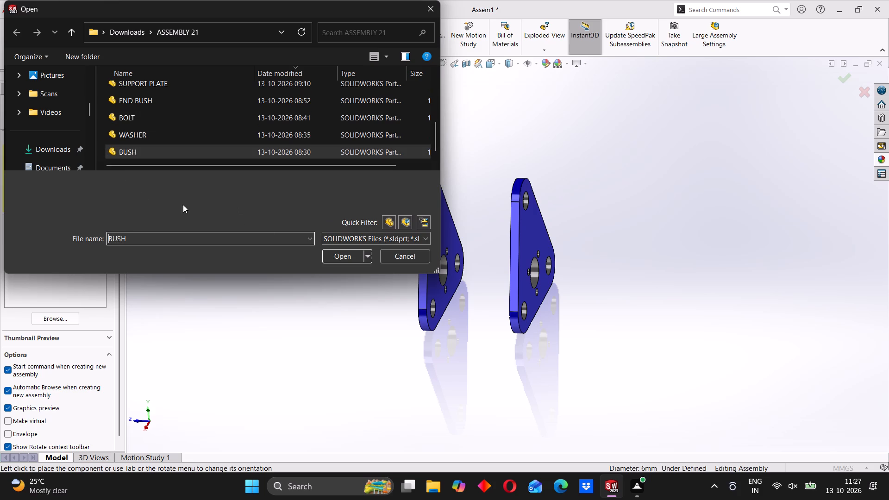
pyautogui.click(339, 254)
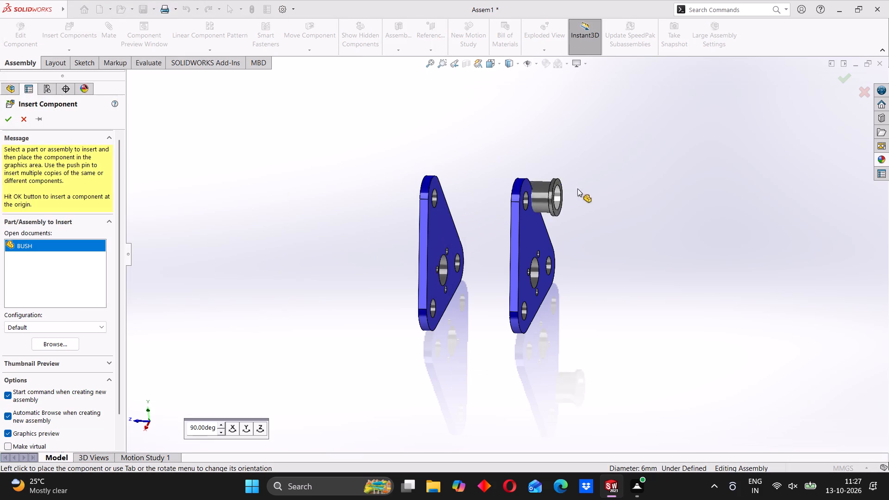
pyautogui.click(631, 186)
# Insert the END BUSH part and place it just beyond the bush, at about the same height.
pyautogui.click(61, 20)
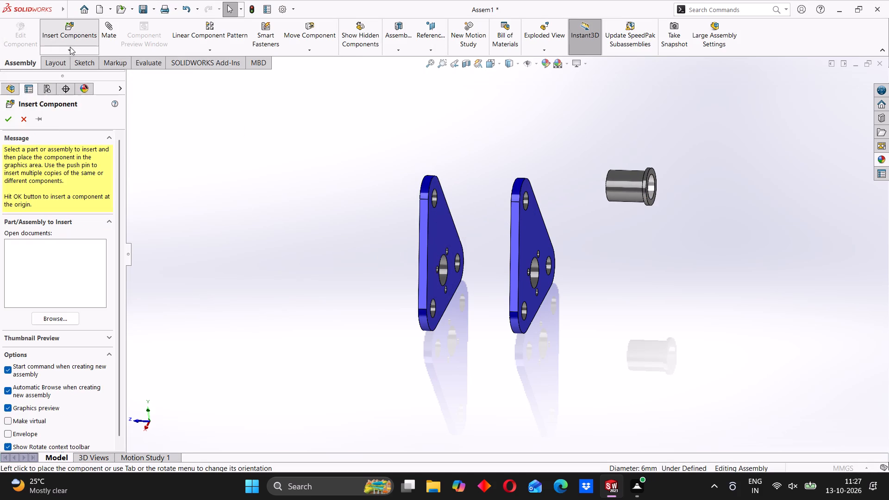
pyautogui.scroll(-5, 183, 148)
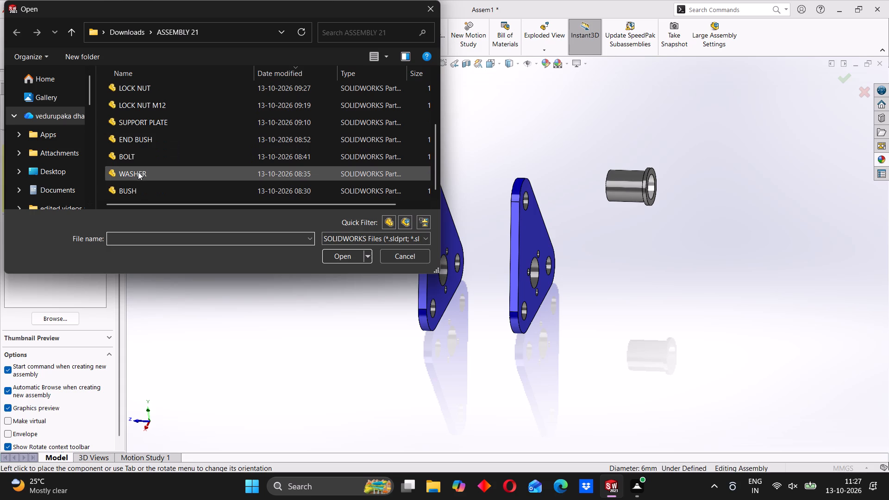
pyautogui.click(134, 141)
pyautogui.click(340, 259)
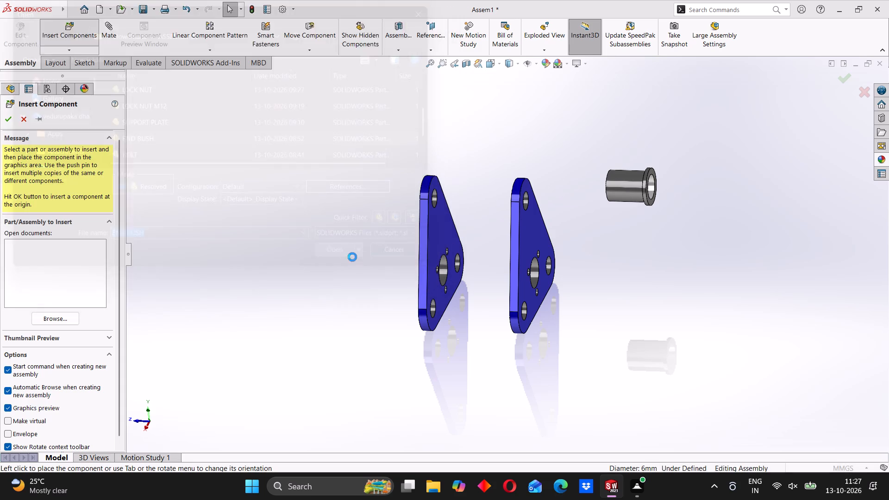
pyautogui.click(692, 188)
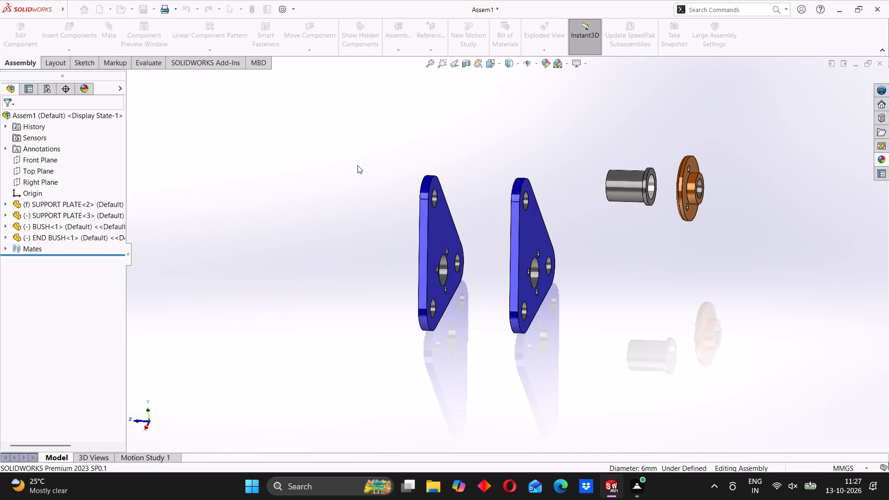
# Insert the PLATE SPACER part and place it on the outer side of the copied support plate, near its upper hole.
pyautogui.click(69, 30)
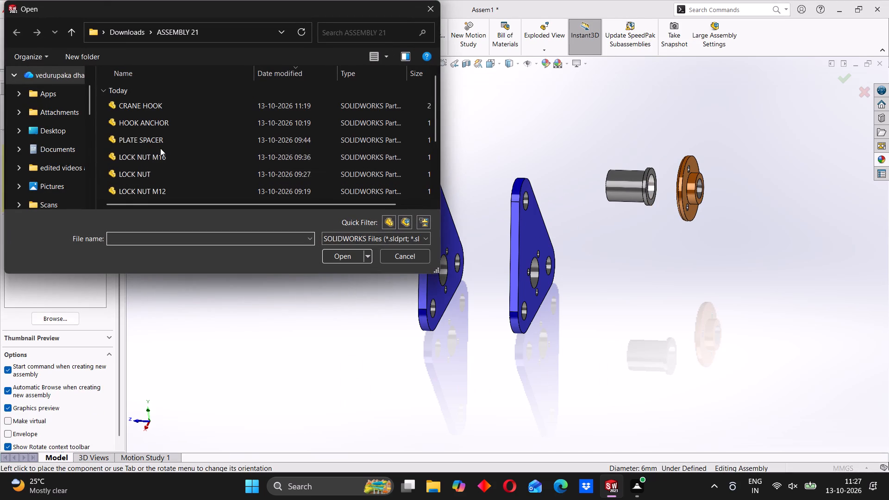
pyautogui.scroll(-5, 160, 148)
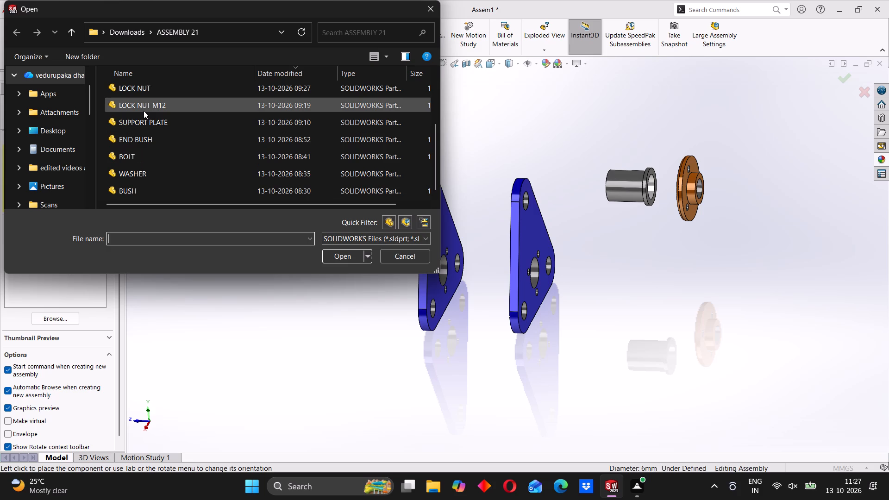
pyautogui.scroll(2, 144, 111)
pyautogui.click(141, 121)
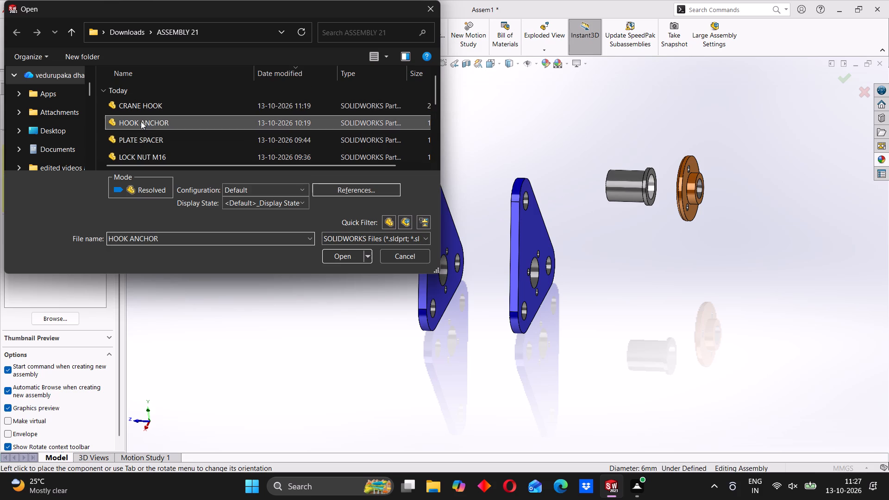
pyautogui.click(158, 143)
pyautogui.click(331, 258)
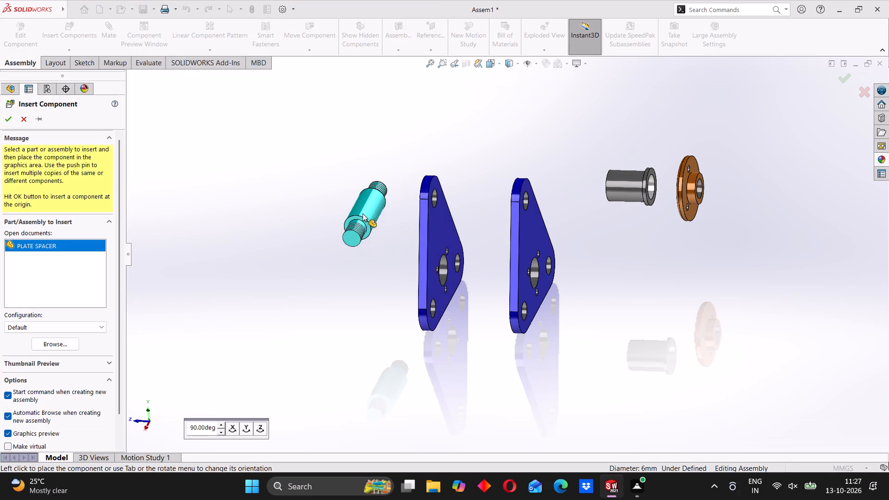
pyautogui.click(341, 201)
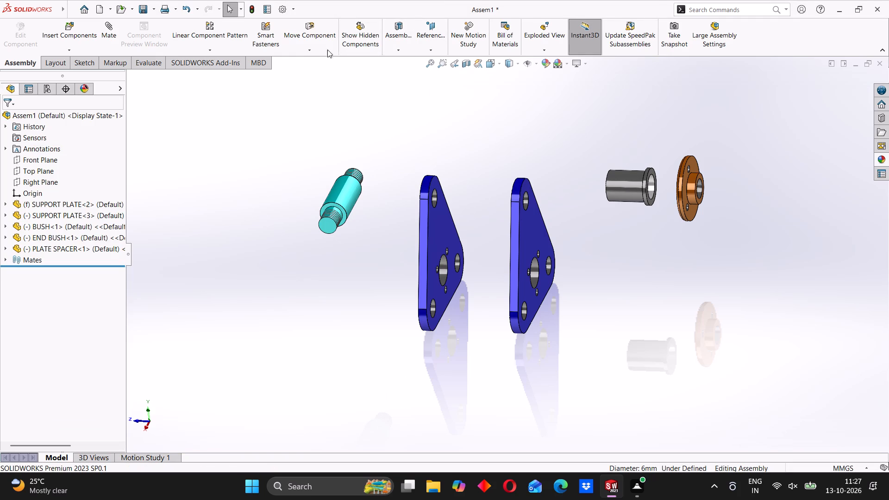
# Rotate the plate spacer freely until its length runs roughly along the axis of the support plates' holes.
pyautogui.click(312, 49)
pyautogui.click(332, 71)
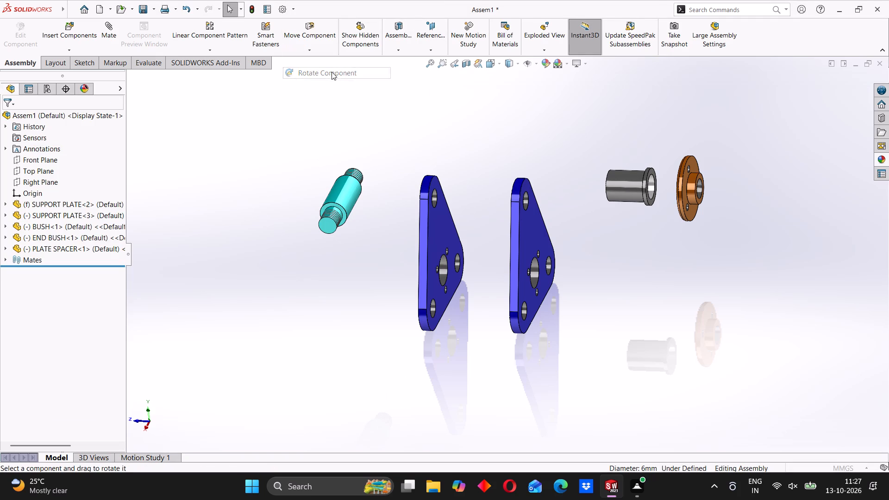
pyautogui.moveTo(340, 209); pyautogui.dragTo(425, 150)
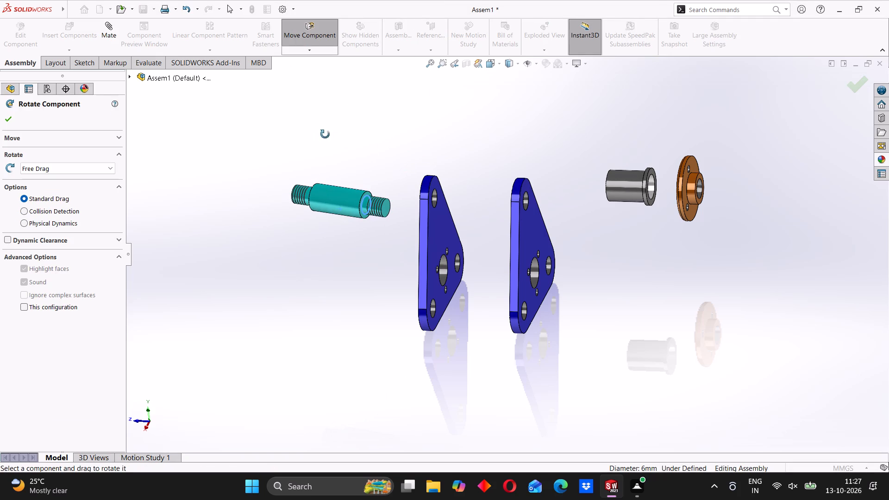
pyautogui.click(7, 121)
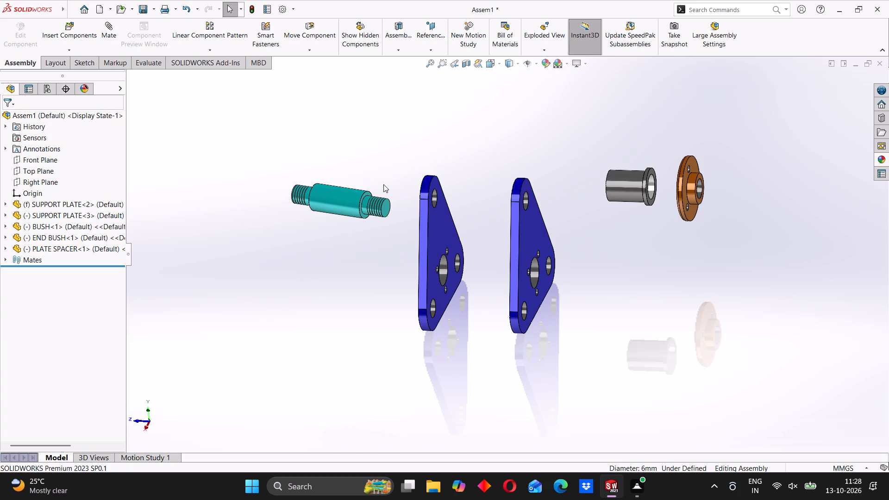
# Add a concentric mate between the plate spacer's 15 mm threaded end and the fixed support plate's upper 15 mm hole.
pyautogui.moveTo(364, 223); pyautogui.dragTo(379, 212, button='middle')
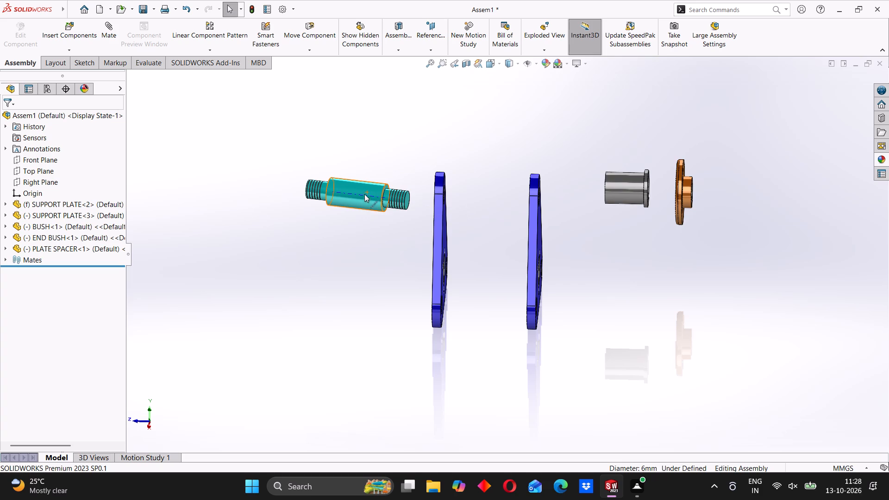
pyautogui.scroll(-3, 383, 198)
pyautogui.moveTo(409, 217); pyautogui.dragTo(379, 225, button='middle')
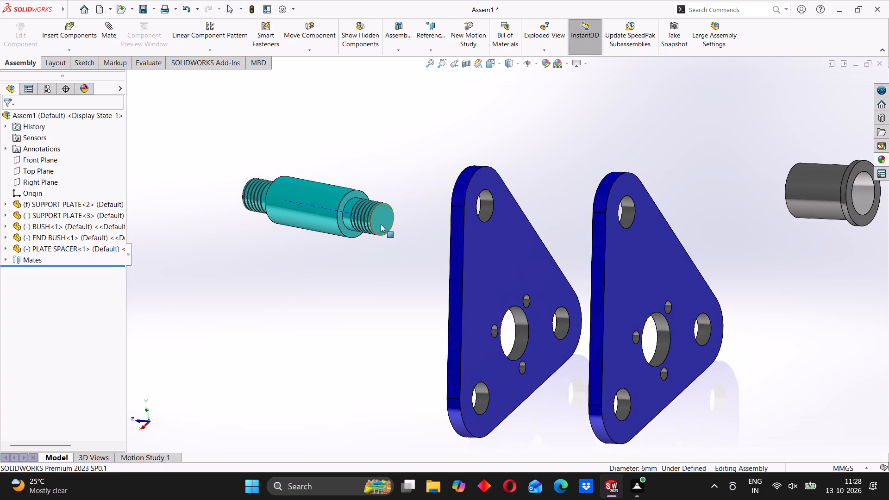
pyautogui.click(363, 214)
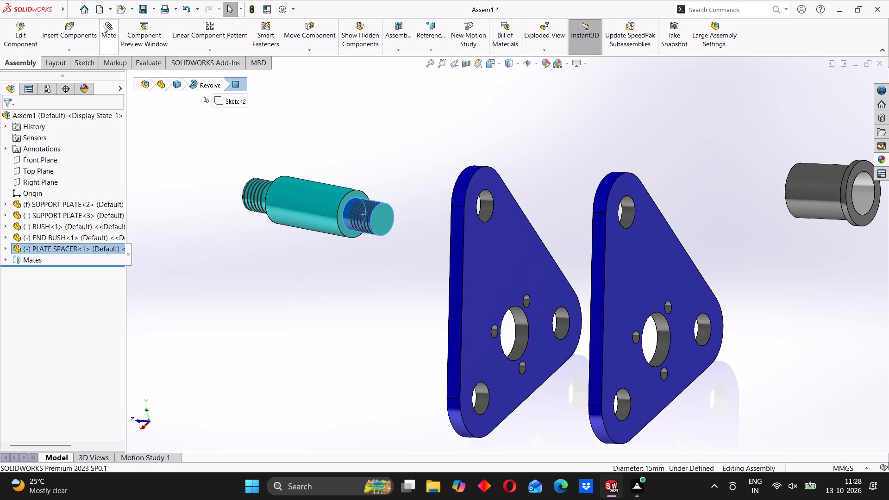
pyautogui.click(103, 25)
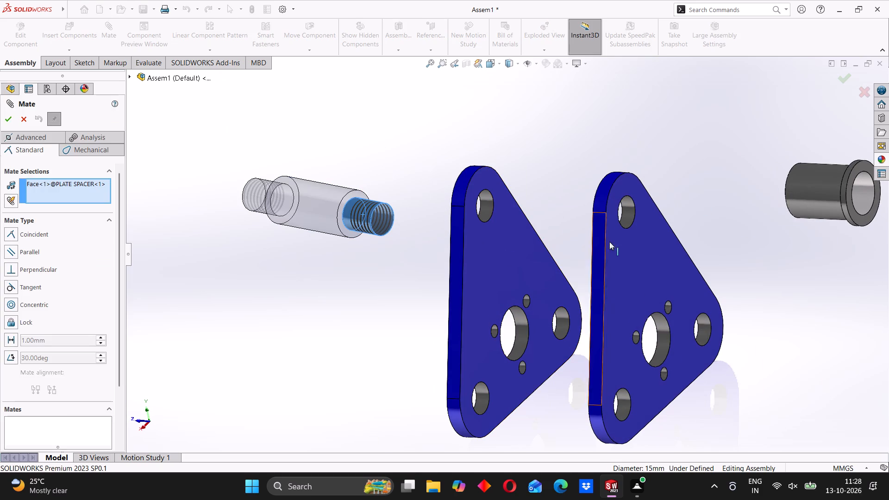
pyautogui.click(629, 208)
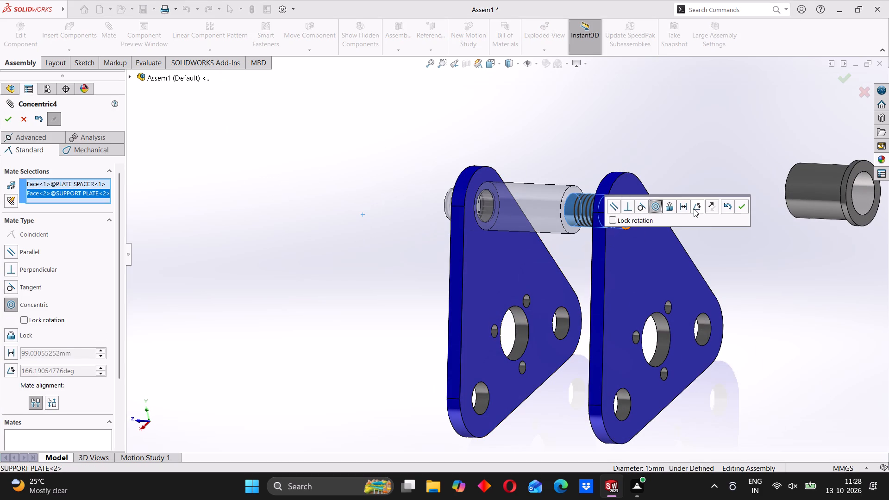
pyautogui.click(743, 205)
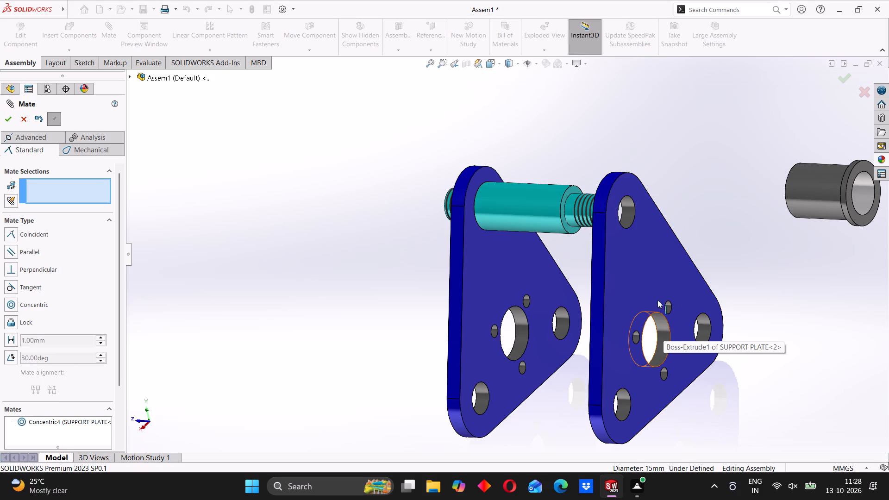
# Slide the plate spacer along its axis through the fixed support plate until its other threaded end clears the copied plate.
pyautogui.moveTo(369, 232); pyautogui.dragTo(404, 226, button='middle')
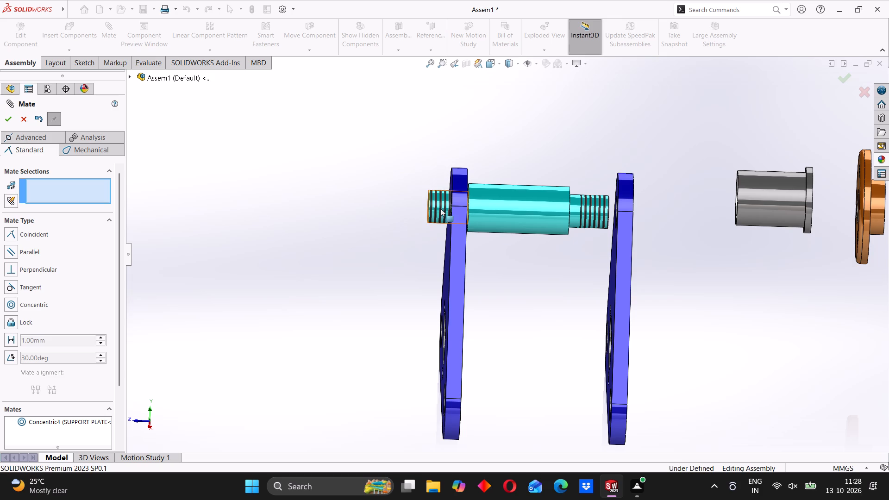
pyautogui.moveTo(513, 236); pyautogui.dragTo(502, 240, button='middle')
pyautogui.moveTo(493, 213); pyautogui.dragTo(509, 213)
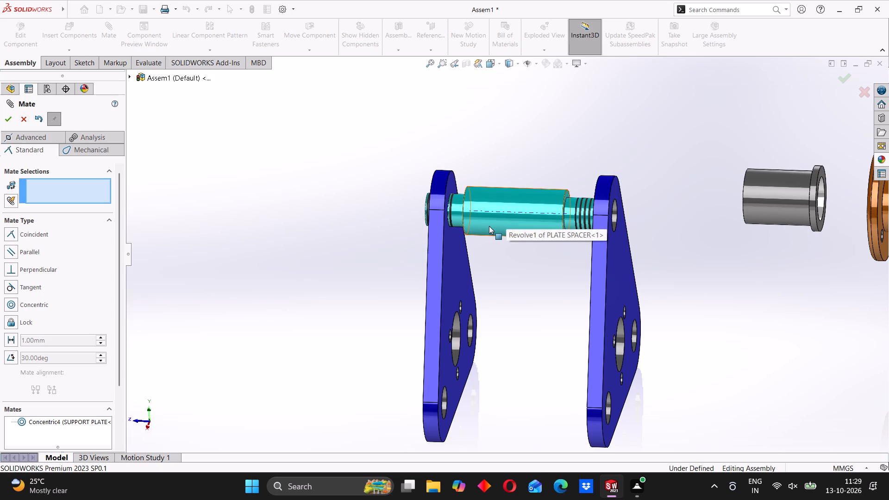
pyautogui.moveTo(482, 244); pyautogui.dragTo(497, 250, button='middle')
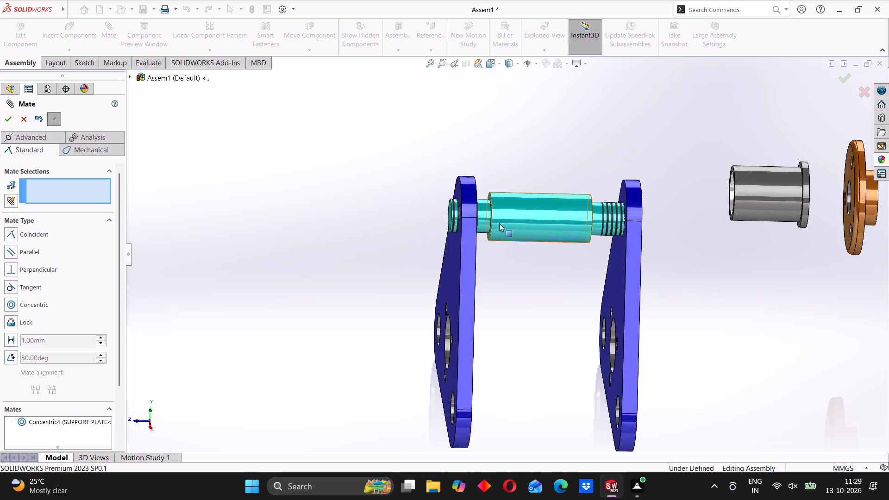
pyautogui.moveTo(528, 215); pyautogui.dragTo(513, 215, button='middle')
pyautogui.moveTo(506, 215); pyautogui.dragTo(527, 219)
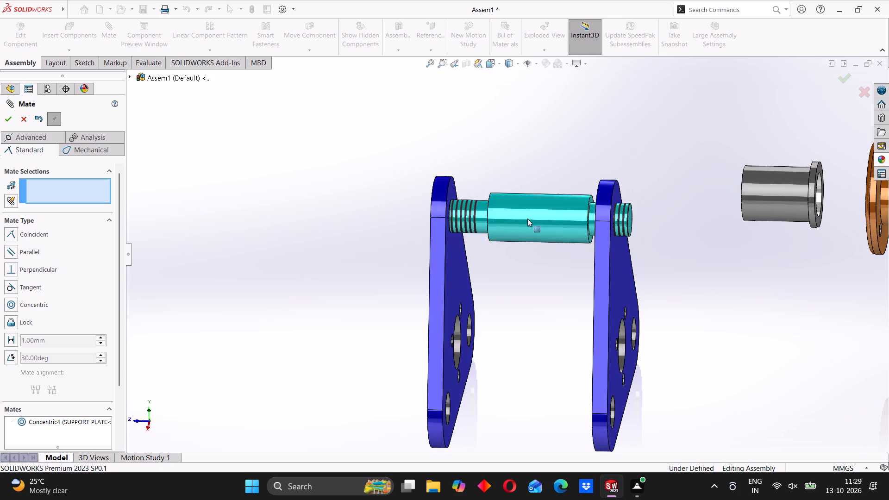
pyautogui.moveTo(499, 219); pyautogui.dragTo(518, 219, button='middle')
pyautogui.moveTo(543, 218); pyautogui.dragTo(526, 218, button='middle')
pyautogui.moveTo(527, 216); pyautogui.dragTo(558, 220)
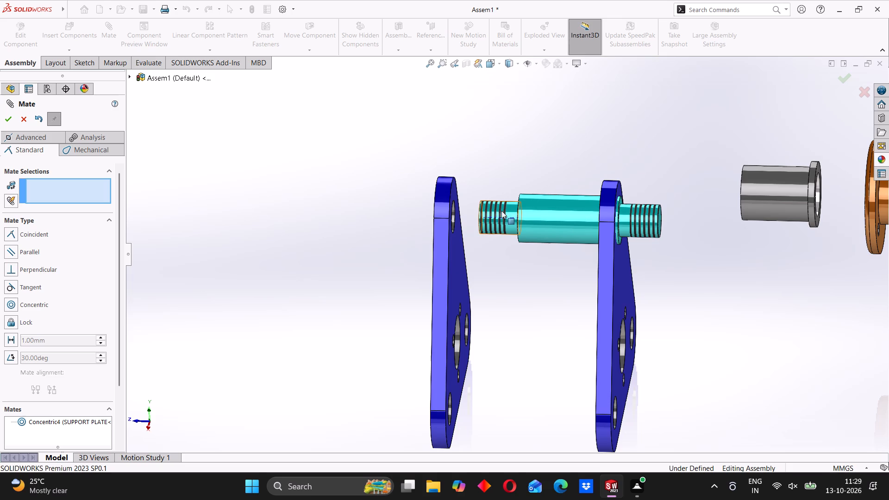
# Add a concentric mate between the plate spacer's free 15 mm threaded end and the copied support plate's upper 15 mm hole.
pyautogui.moveTo(533, 272); pyautogui.dragTo(515, 268, button='middle')
pyautogui.scroll(-2, 478, 238)
pyautogui.moveTo(480, 241); pyautogui.dragTo(489, 245, button='middle')
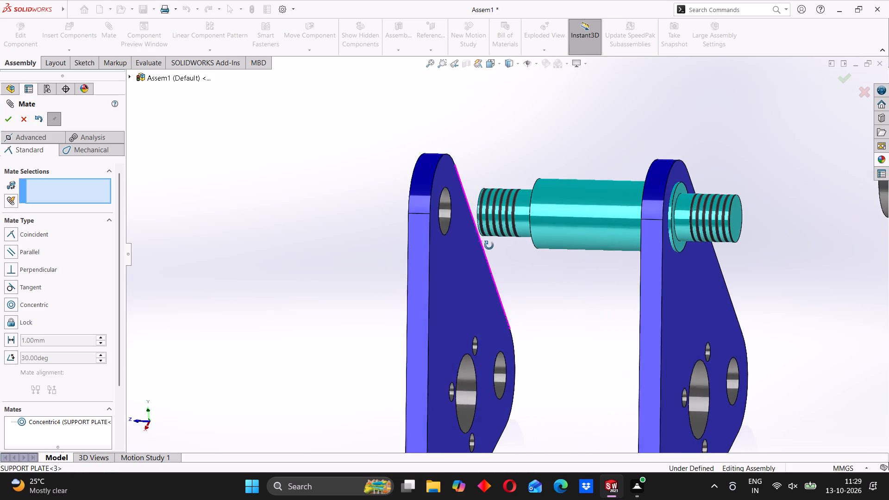
pyautogui.moveTo(489, 245); pyautogui.dragTo(495, 243, button='middle')
pyautogui.click(512, 209)
pyautogui.click(459, 205)
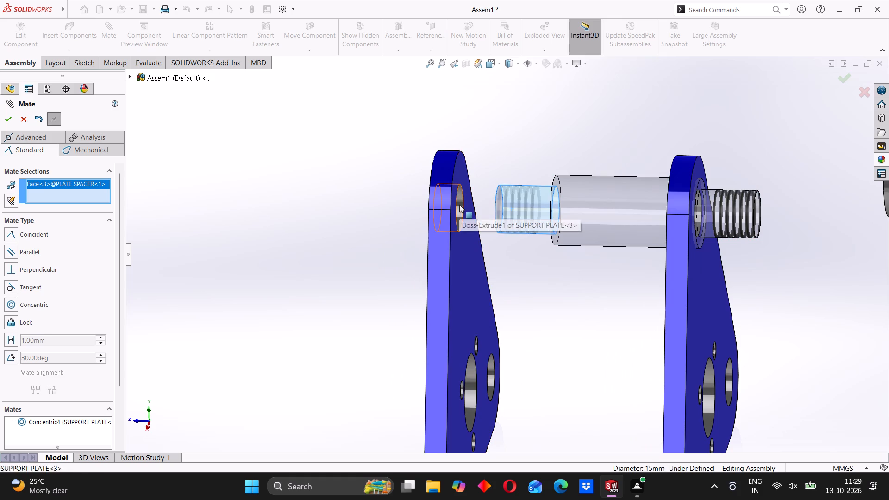
pyautogui.click(598, 182)
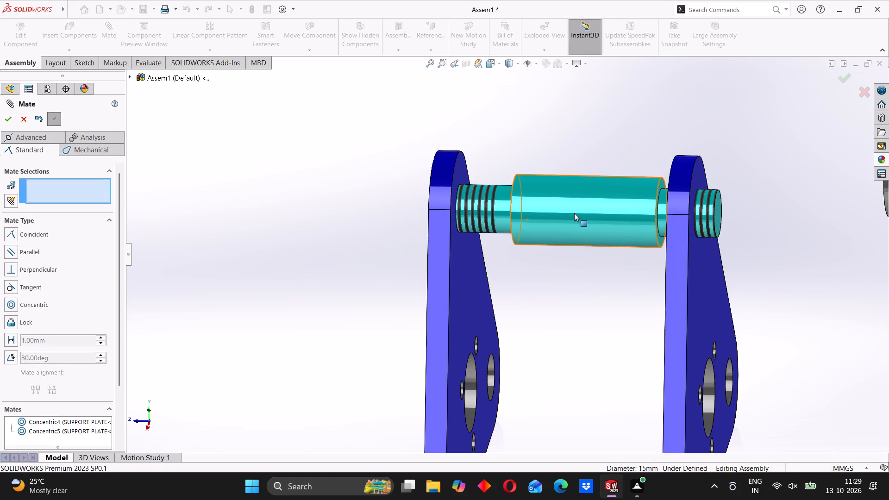
# Slide the plate spacer along its axis until its thick body sits between the two support plates.
pyautogui.moveTo(575, 212); pyautogui.dragTo(570, 214, button='middle')
pyautogui.moveTo(574, 213); pyautogui.dragTo(553, 213)
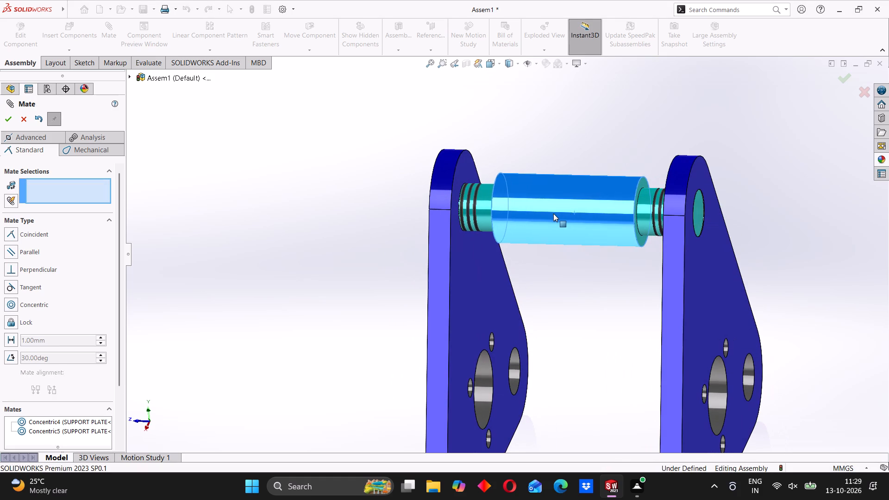
pyautogui.moveTo(553, 213); pyautogui.dragTo(538, 213)
pyautogui.moveTo(535, 216); pyautogui.dragTo(539, 213, button='middle')
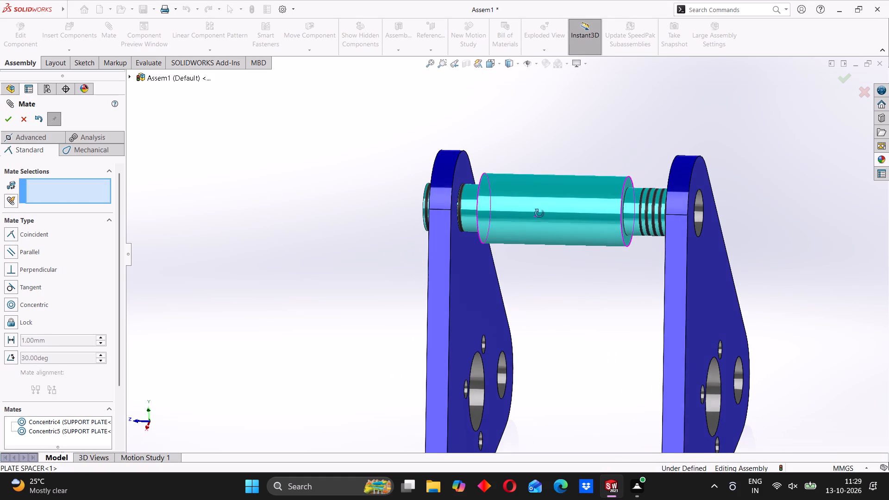
pyautogui.moveTo(539, 213); pyautogui.dragTo(540, 213, button='middle')
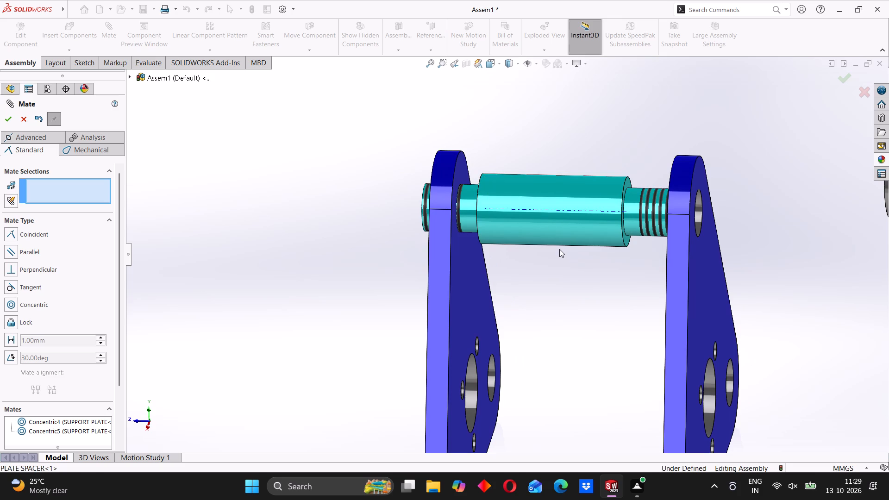
# Add a coincident mate between the plate spacer's shoulder face and the inner face of the fixed support plate.
pyautogui.scroll(4, 601, 308)
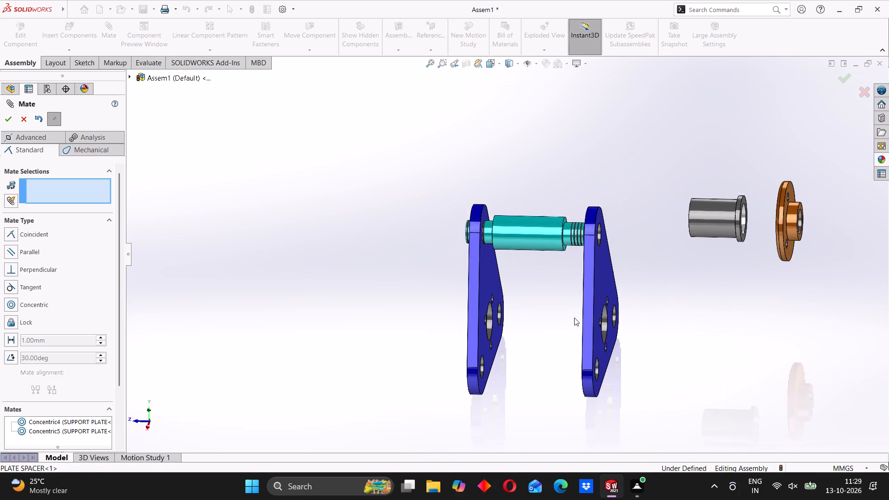
pyautogui.moveTo(574, 317); pyautogui.dragTo(536, 297, button='middle')
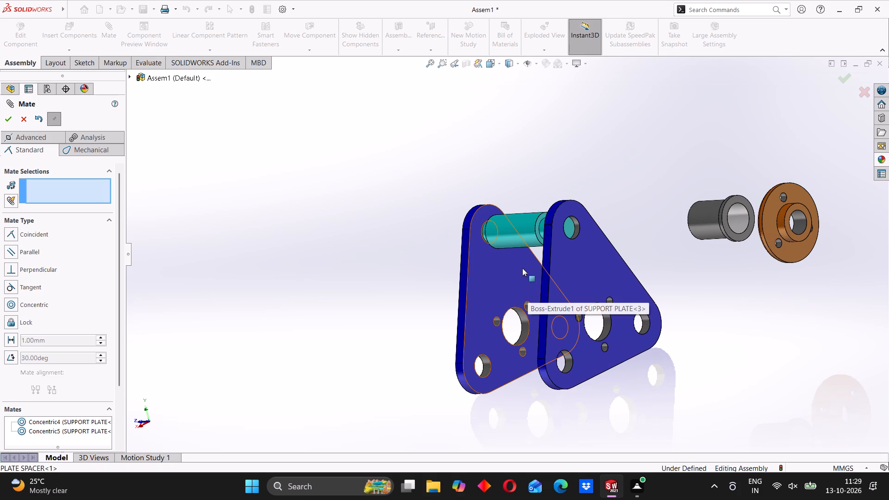
pyautogui.scroll(-3, 559, 251)
pyautogui.moveTo(513, 290); pyautogui.dragTo(523, 288, button='middle')
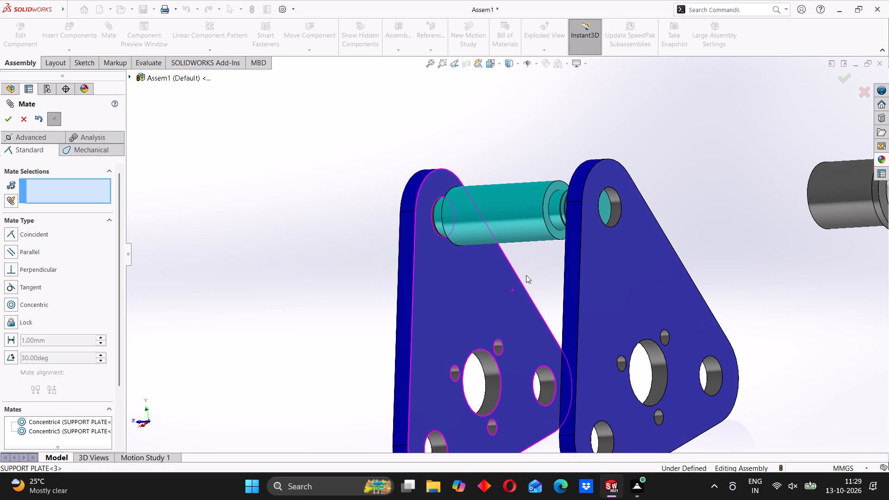
pyautogui.scroll(1, 526, 252)
pyautogui.scroll(-3, 561, 226)
pyautogui.moveTo(527, 237); pyautogui.dragTo(545, 237, button='middle')
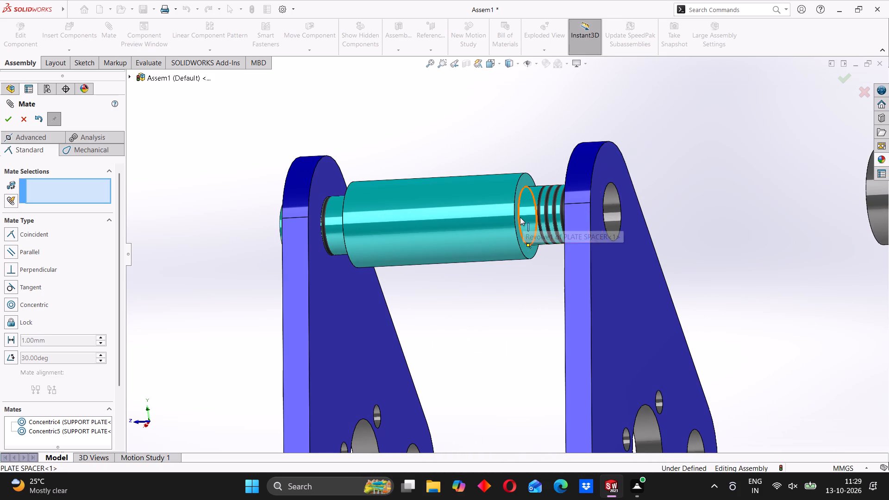
pyautogui.click(522, 183)
pyautogui.moveTo(507, 284); pyautogui.dragTo(564, 275, button='middle')
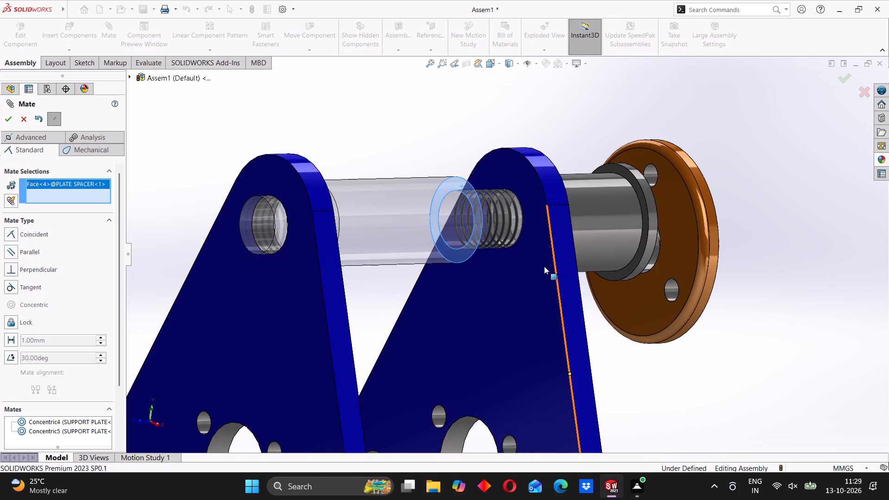
pyautogui.click(521, 244)
pyautogui.moveTo(535, 260); pyautogui.dragTo(494, 273, button='middle')
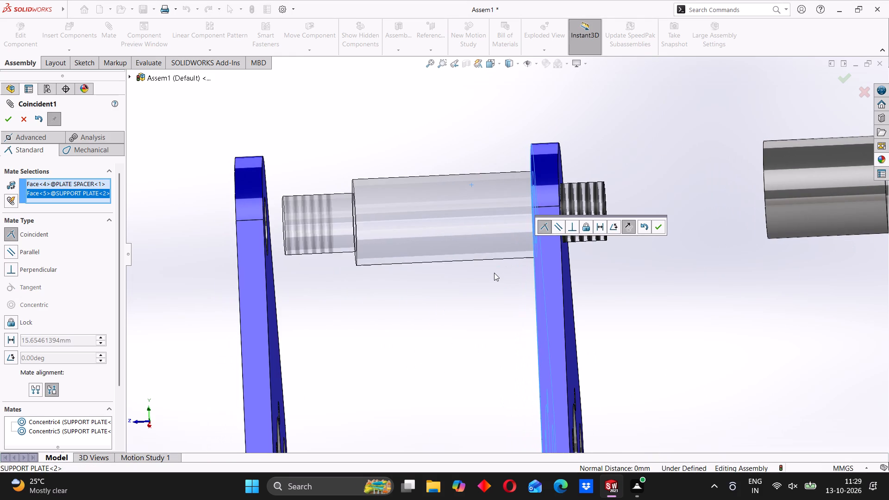
pyautogui.click(661, 227)
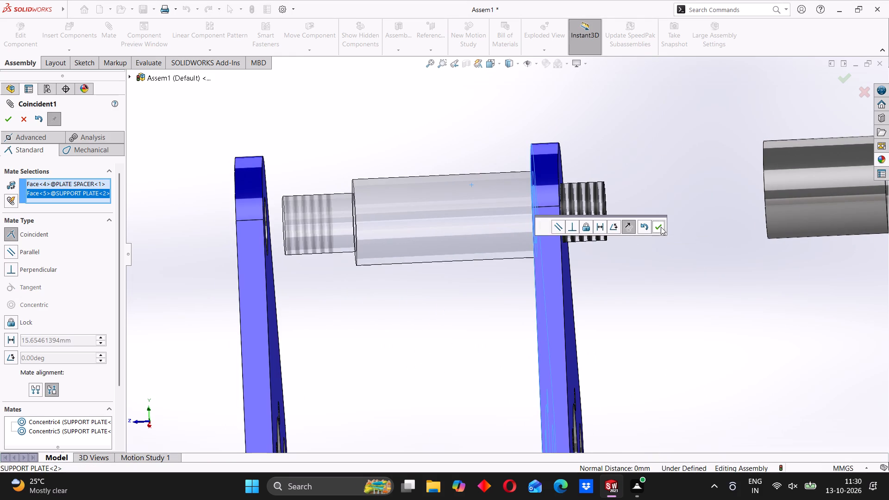
# Add a coincident mate between the plate spacer's other shoulder face and the inner face of the copied support plate.
pyautogui.moveTo(348, 248); pyautogui.dragTo(389, 242, button='middle')
pyautogui.click(361, 202)
pyautogui.moveTo(338, 292); pyautogui.dragTo(273, 292, button='middle')
pyautogui.click(356, 271)
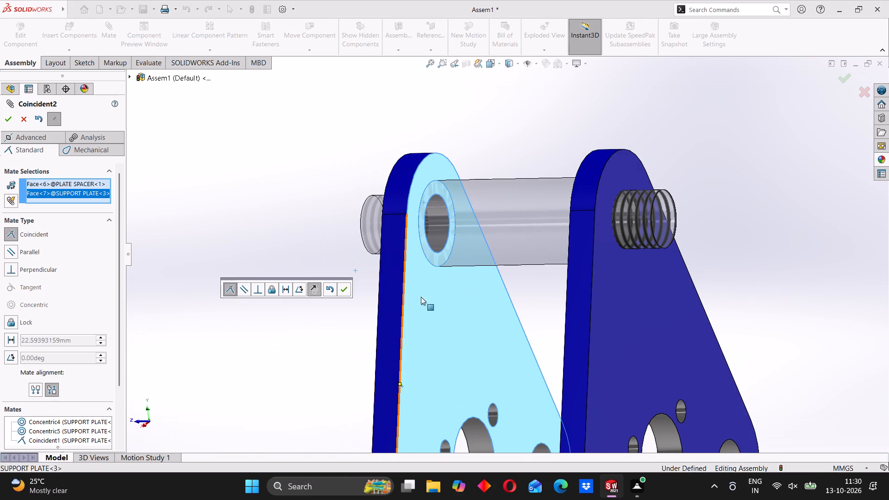
pyautogui.click(345, 293)
pyautogui.scroll(4, 466, 287)
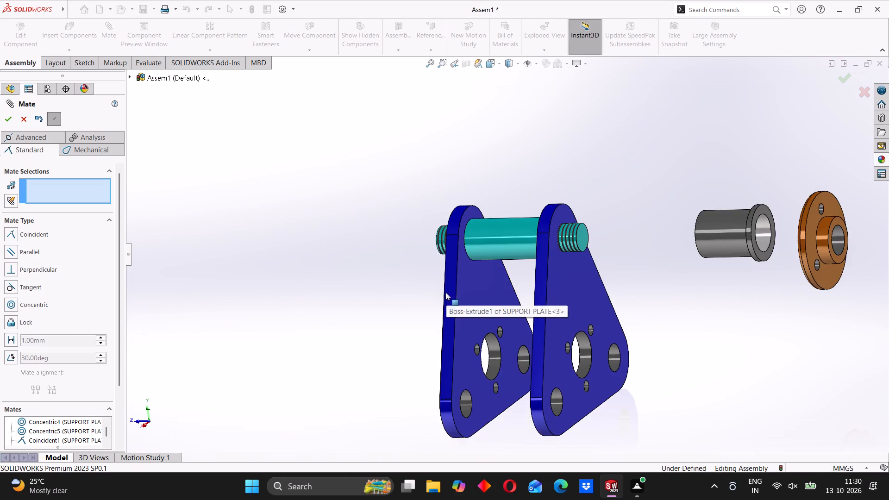
# Finish mating and make two copies of the plate spacer, one beside the copied support plate and one above the plates.
pyautogui.moveTo(440, 300); pyautogui.dragTo(456, 295, button='middle')
pyautogui.scroll(3, 541, 278)
pyautogui.moveTo(520, 279); pyautogui.dragTo(501, 301, button='middle')
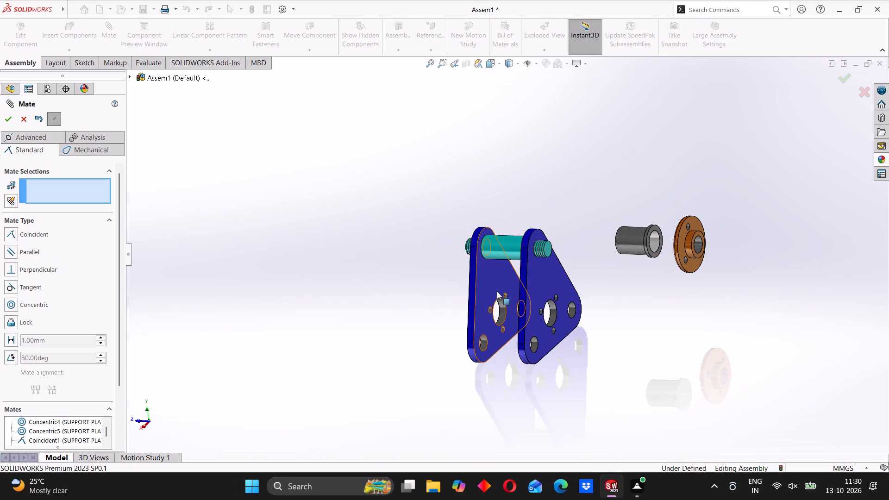
pyautogui.keyDown('ctrl'); pyautogui.moveTo(503, 243); pyautogui.dragTo(461, 293); pyautogui.keyUp('ctrl')
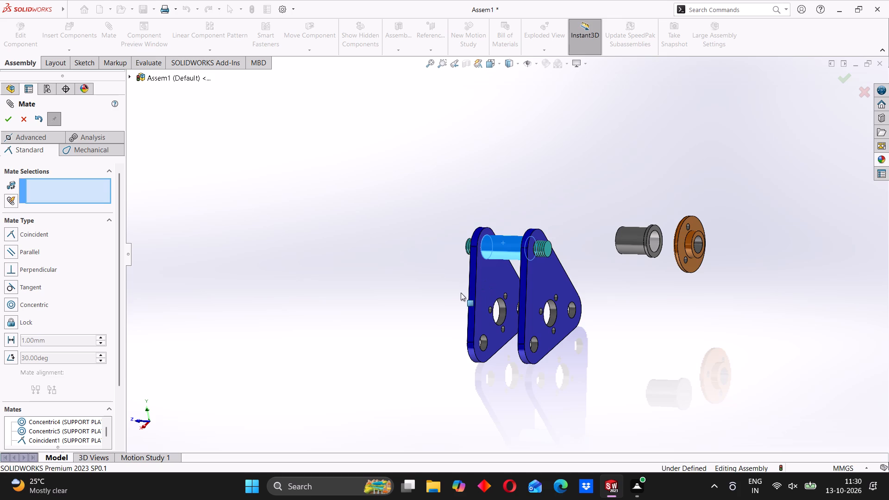
pyautogui.keyDown('ctrl'); pyautogui.moveTo(461, 293); pyautogui.dragTo(428, 314); pyautogui.keyUp('ctrl')
pyautogui.click(11, 119)
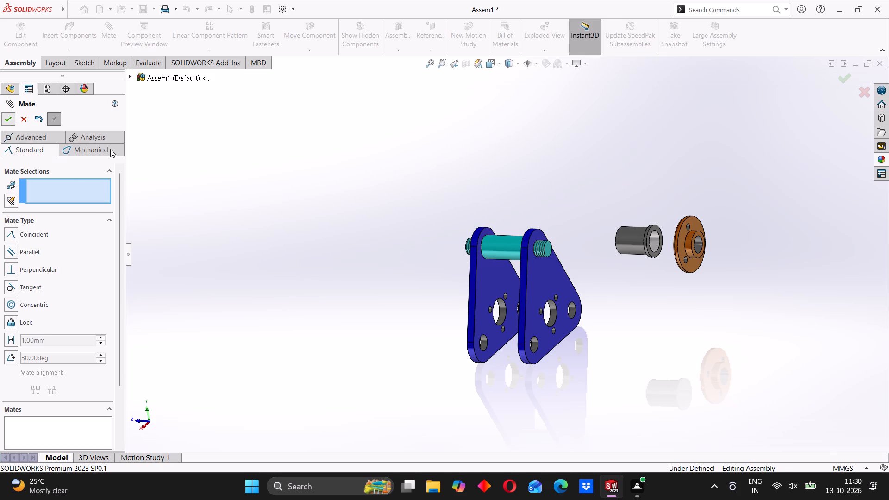
pyautogui.keyDown('ctrl'); pyautogui.moveTo(509, 245); pyautogui.dragTo(496, 344); pyautogui.keyUp('ctrl')
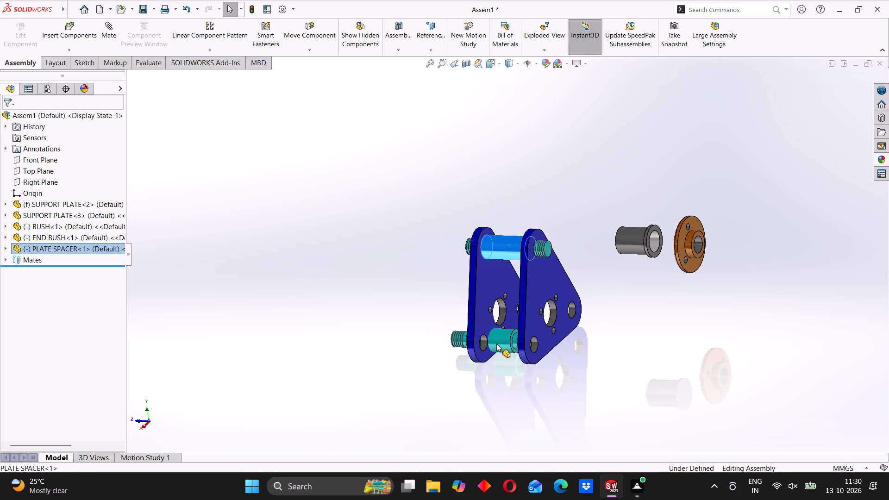
pyautogui.keyDown('ctrl'); pyautogui.moveTo(496, 344); pyautogui.dragTo(411, 308); pyautogui.keyUp('ctrl')
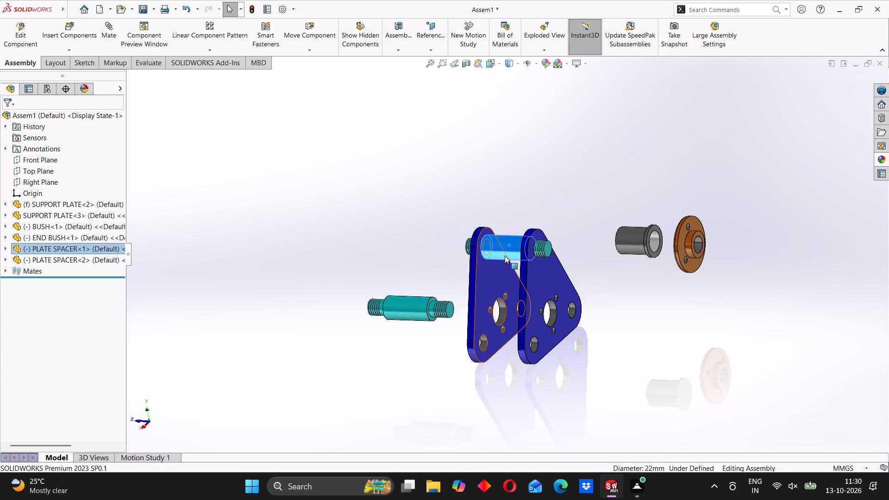
pyautogui.keyDown('ctrl'); pyautogui.moveTo(505, 246); pyautogui.dragTo(558, 194); pyautogui.keyUp('ctrl')
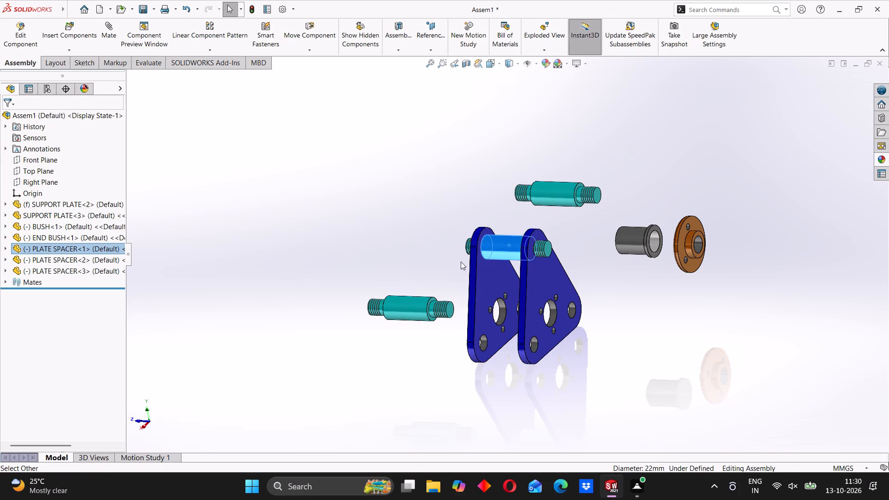
pyautogui.click(438, 231)
# Add a concentric mate between the upper spacer copy's 15 mm threaded end and the fixed support plate's side corner hole.
pyautogui.moveTo(428, 258); pyautogui.dragTo(444, 253, button='middle')
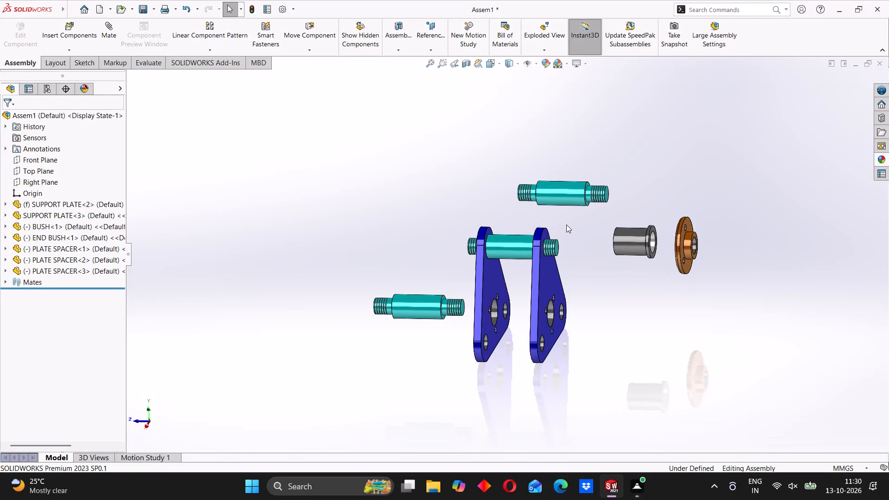
pyautogui.moveTo(570, 219); pyautogui.dragTo(558, 225, button='middle')
pyautogui.moveTo(480, 242); pyautogui.dragTo(493, 230, button='middle')
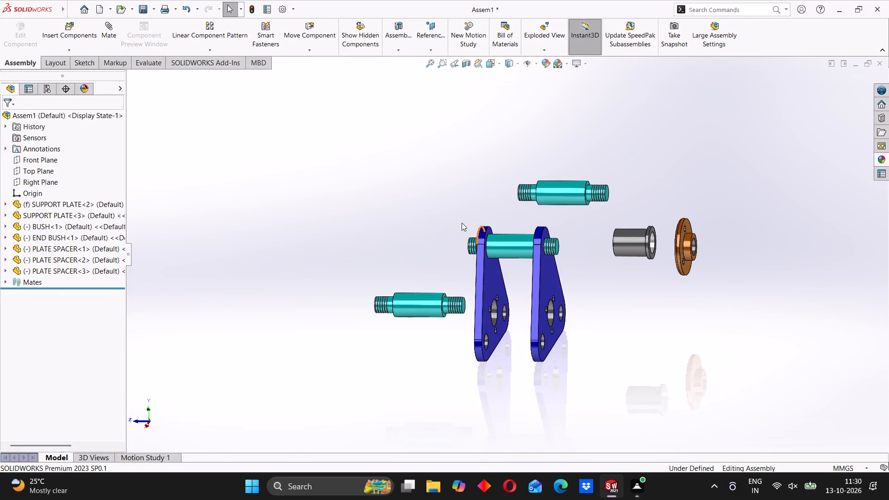
pyautogui.scroll(-2, 463, 222)
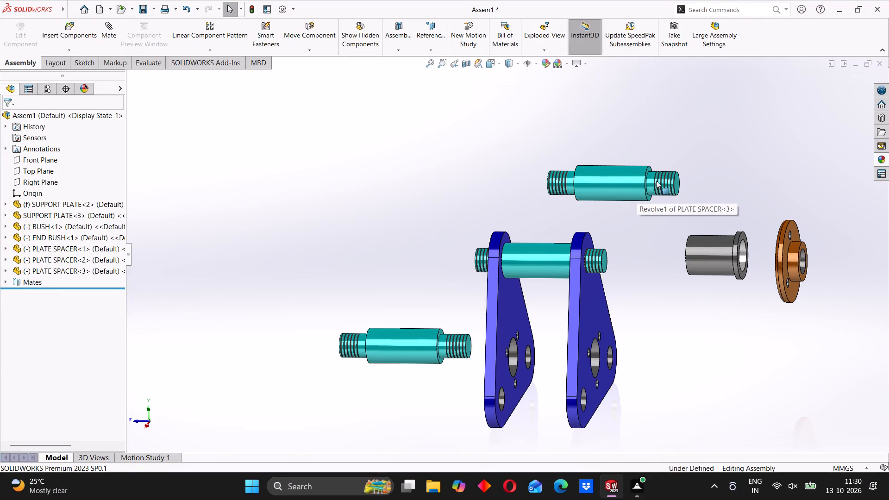
pyautogui.click(657, 180)
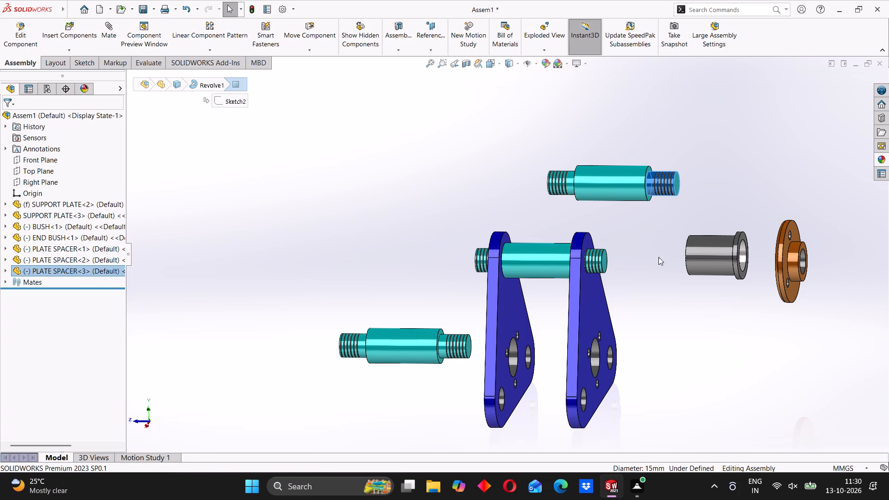
pyautogui.click(113, 36)
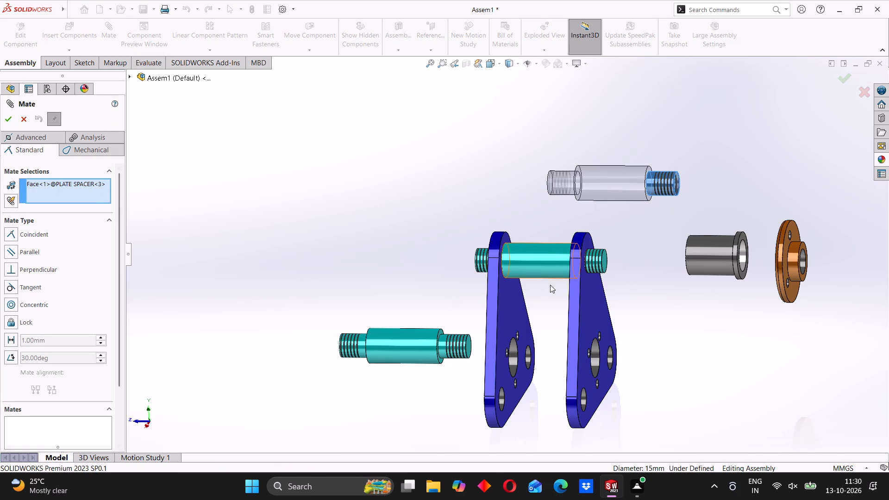
pyautogui.moveTo(645, 316); pyautogui.dragTo(633, 331, button='middle')
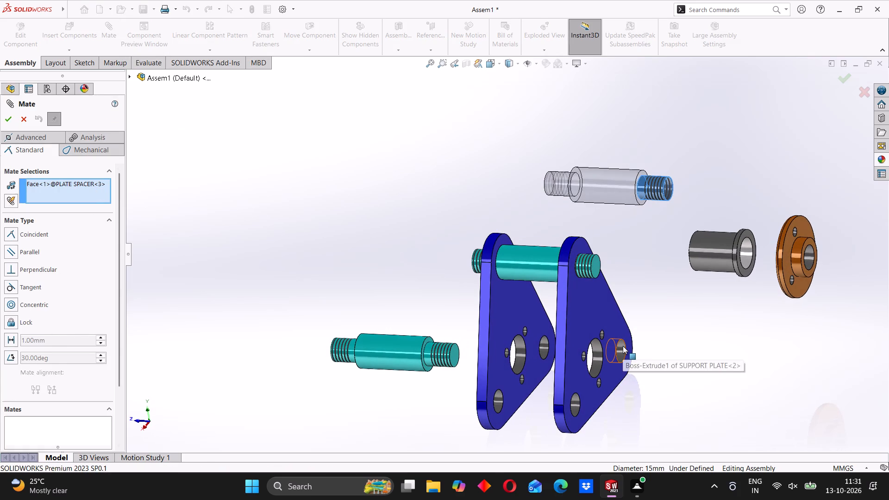
pyautogui.click(623, 346)
pyautogui.click(764, 361)
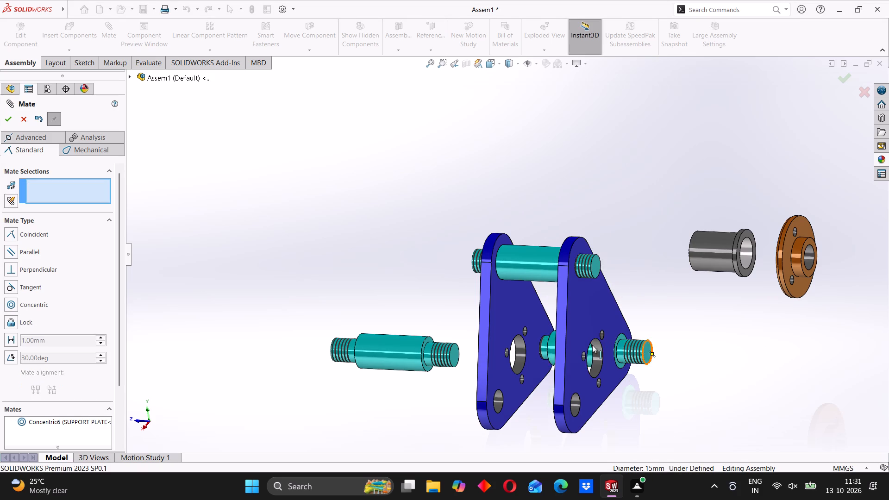
# Slide this spacer clear of the copied support plate and mate its free threaded end concentric with that plate's side corner hole.
pyautogui.moveTo(524, 342); pyautogui.dragTo(540, 344, button='middle')
pyautogui.scroll(-3, 537, 341)
pyautogui.moveTo(512, 331); pyautogui.dragTo(508, 338, button='middle')
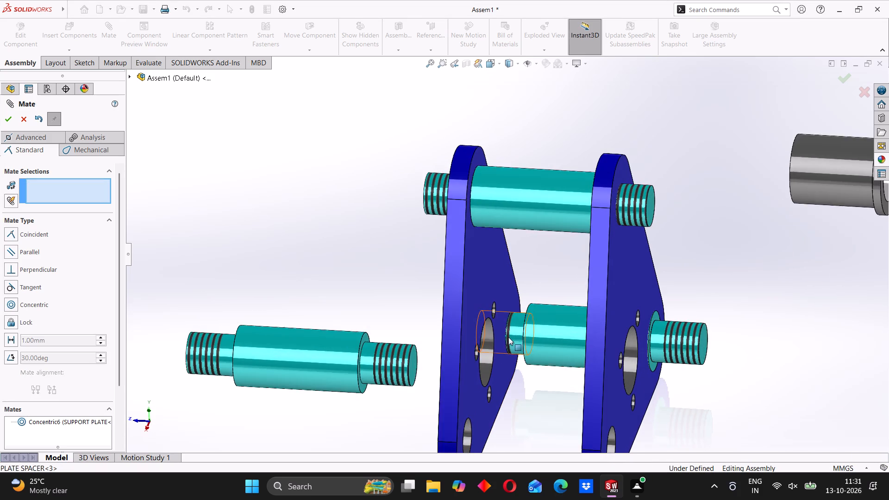
pyautogui.scroll(-5, 512, 330)
pyautogui.moveTo(563, 303); pyautogui.dragTo(663, 324)
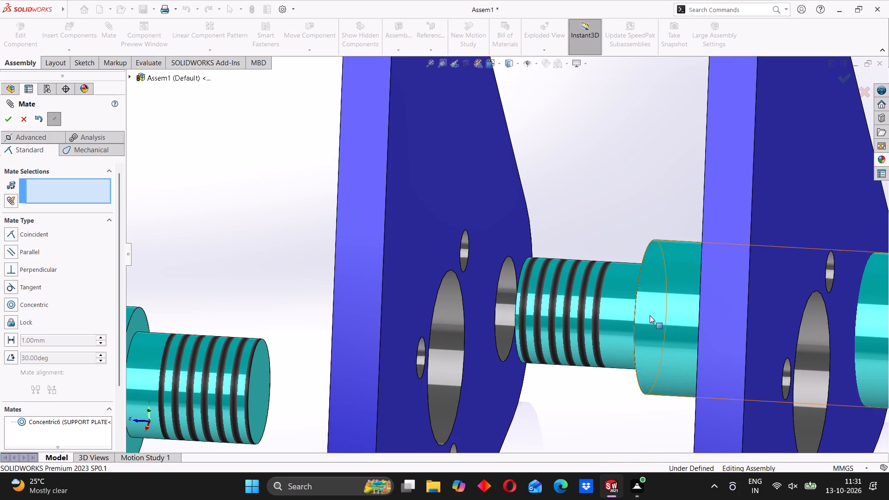
pyautogui.click(577, 307)
pyautogui.click(511, 283)
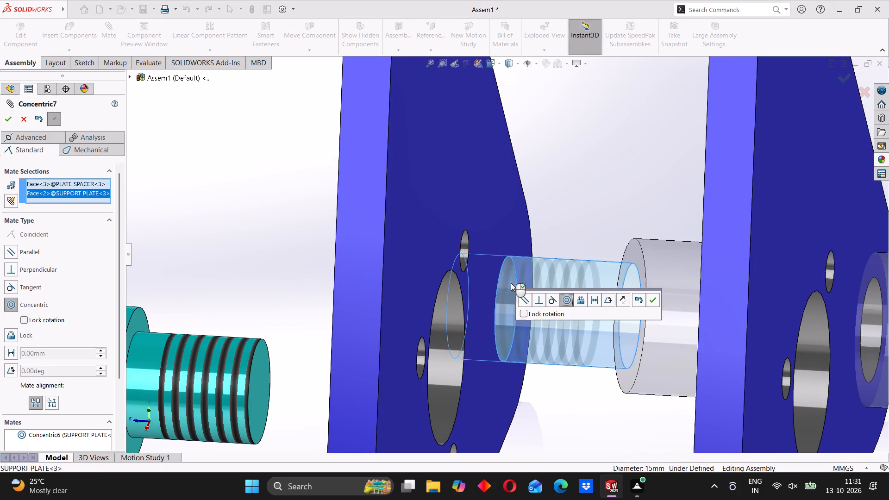
pyautogui.click(656, 299)
# Slide the second plate spacer back along its axis until its thick body lies between the two support plates.
pyautogui.scroll(3, 604, 317)
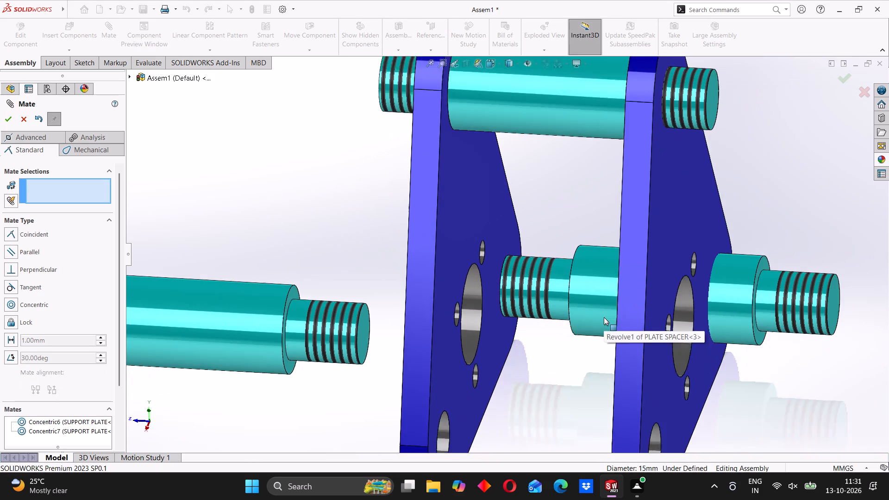
pyautogui.scroll(1, 604, 317)
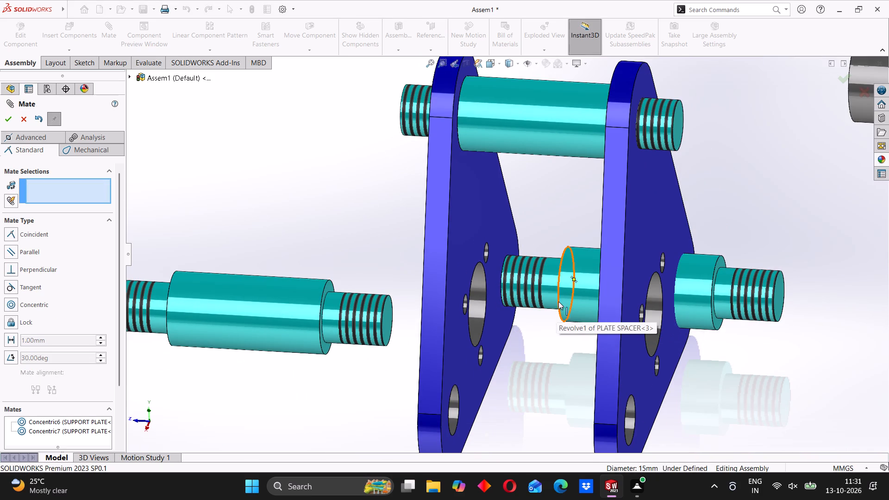
pyautogui.scroll(2, 562, 303)
pyautogui.moveTo(686, 280); pyautogui.dragTo(656, 276)
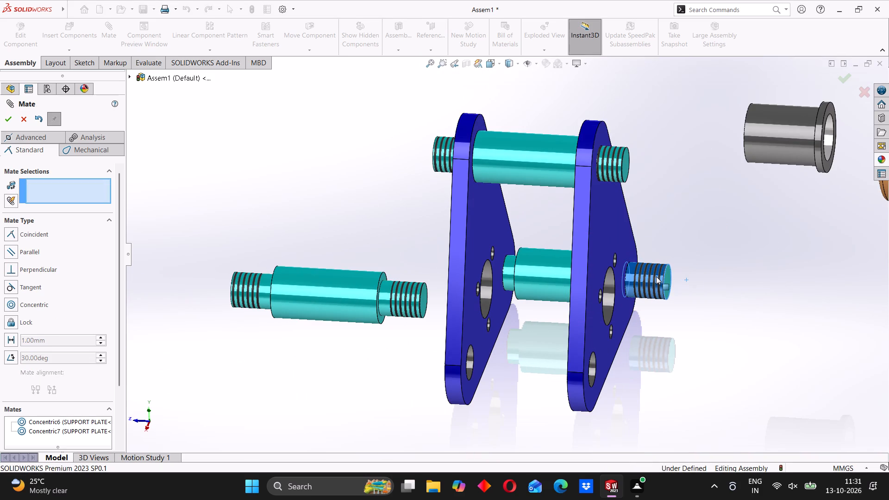
pyautogui.moveTo(656, 276); pyautogui.dragTo(614, 275)
# Add a coincident mate between the side-corner plate spacer's shoulder face and the inner face of the fixed support plate.
pyautogui.scroll(-3, 535, 277)
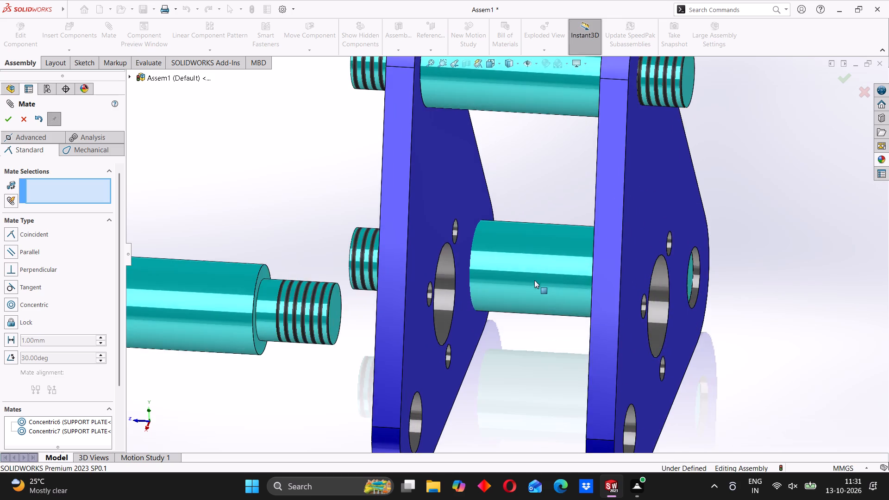
pyautogui.moveTo(533, 284); pyautogui.dragTo(560, 281, button='middle')
pyautogui.moveTo(609, 256); pyautogui.dragTo(585, 272, button='middle')
pyautogui.scroll(-5, 591, 254)
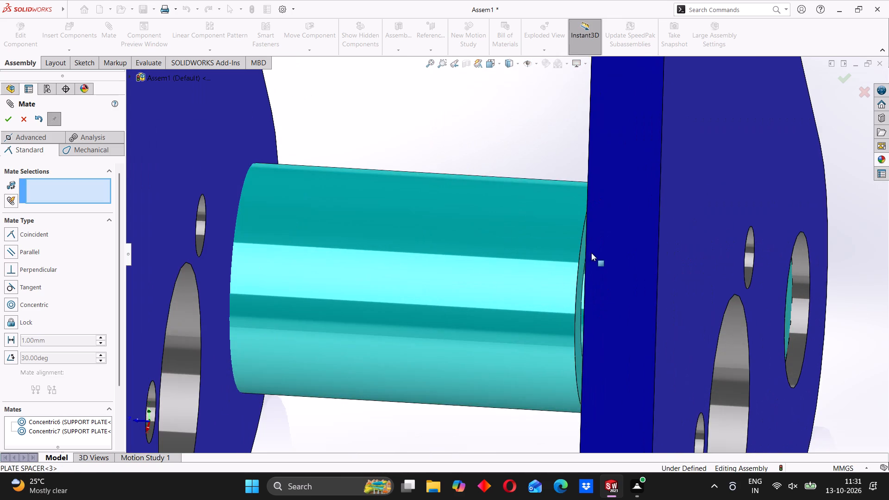
pyautogui.middleClick(571, 252)
pyautogui.click(594, 208)
pyautogui.scroll(2, 549, 269)
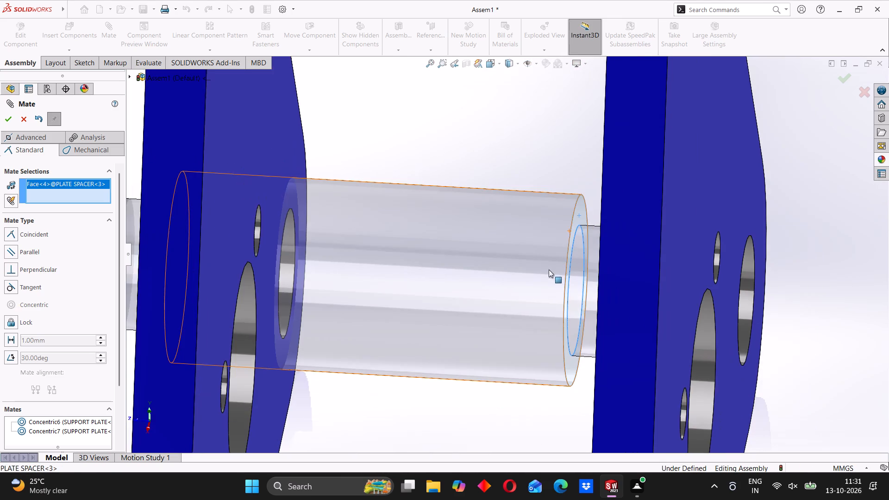
pyautogui.scroll(3, 498, 306)
pyautogui.moveTo(495, 313); pyautogui.dragTo(521, 306, button='middle')
pyautogui.click(601, 233)
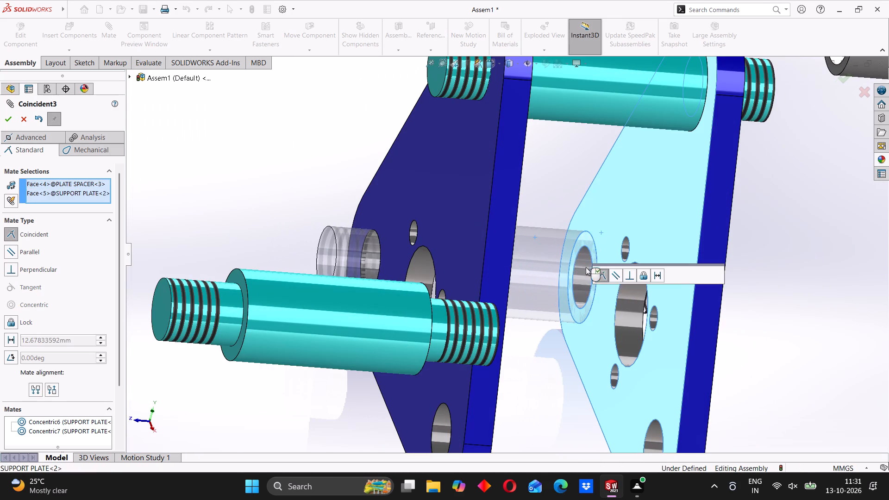
pyautogui.click(715, 275)
# Add a concentric mate between the remaining loose plate spacer's 15 mm threaded end and the fixed support plate's empty lower corner hole.
pyautogui.scroll(3, 591, 317)
pyautogui.moveTo(581, 325); pyautogui.dragTo(544, 323, button='middle')
pyautogui.scroll(-1, 458, 312)
pyautogui.moveTo(411, 312); pyautogui.dragTo(439, 303, button='middle')
pyautogui.scroll(3, 441, 302)
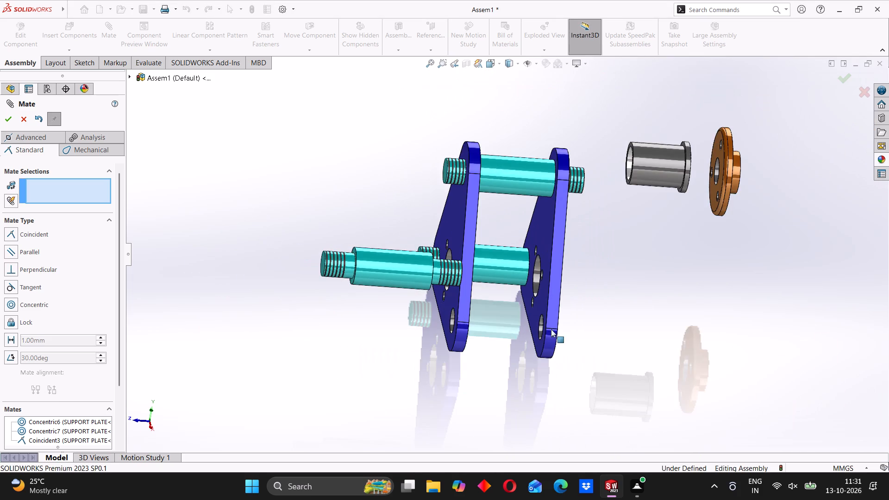
pyautogui.moveTo(549, 331); pyautogui.dragTo(511, 337, button='middle')
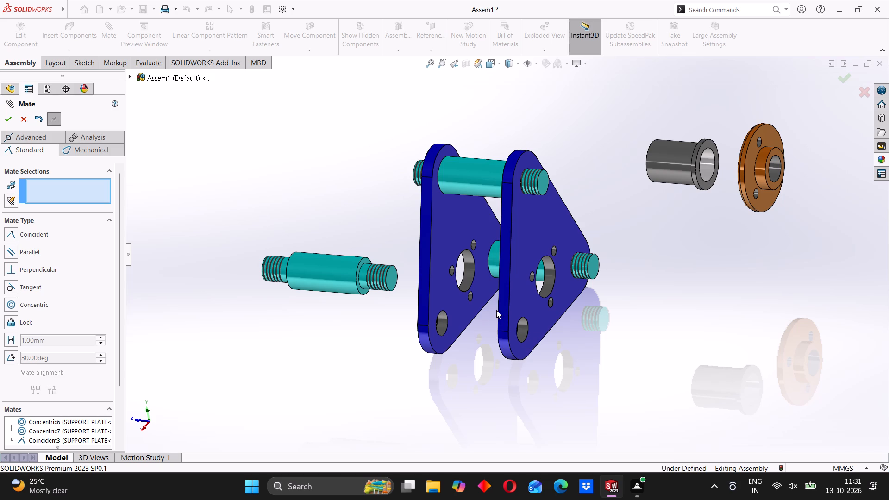
pyautogui.scroll(-2, 366, 276)
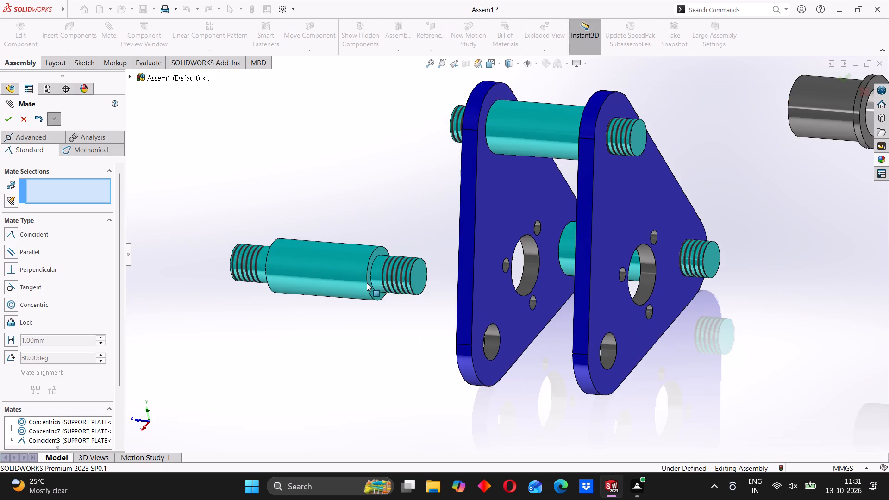
pyautogui.moveTo(367, 283); pyautogui.dragTo(392, 301, button='middle')
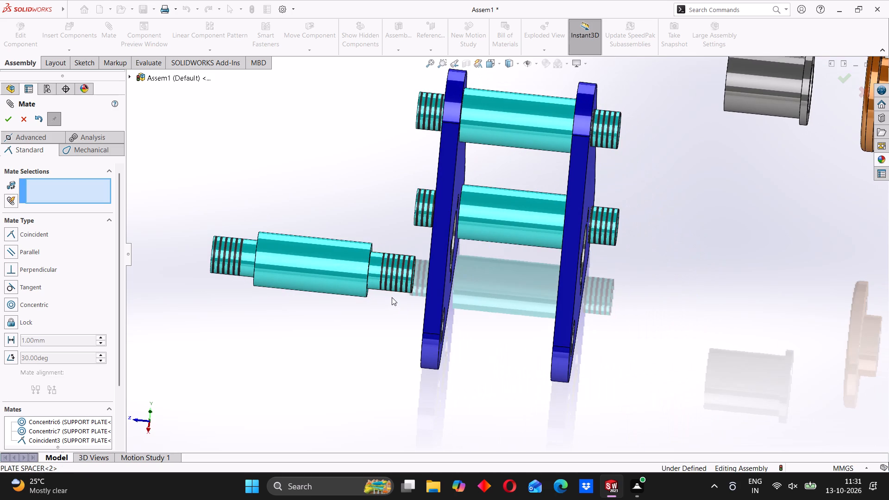
pyautogui.click(392, 270)
pyautogui.moveTo(594, 344); pyautogui.dragTo(557, 340, button='middle')
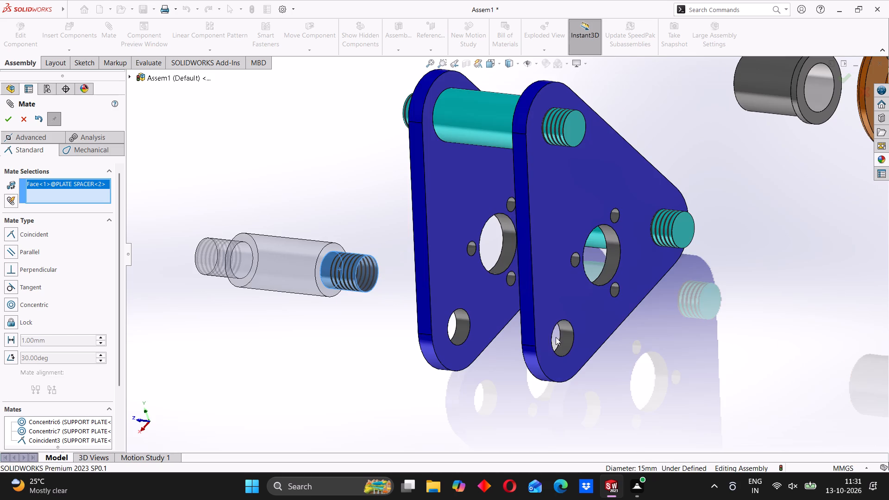
pyautogui.click(564, 330)
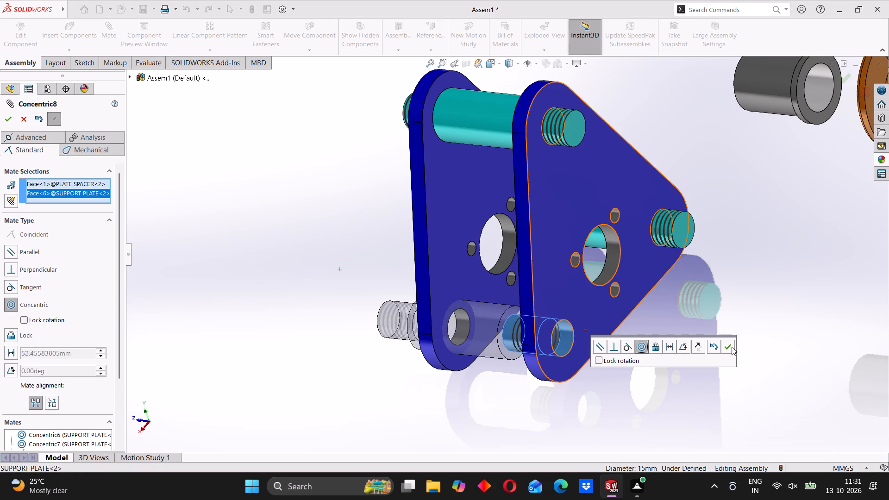
pyautogui.click(732, 347)
# Slide this spacer clear of the copied support plate and mate its free threaded end concentric with that plate's lower corner hole.
pyautogui.moveTo(542, 361); pyautogui.dragTo(556, 357, button='middle')
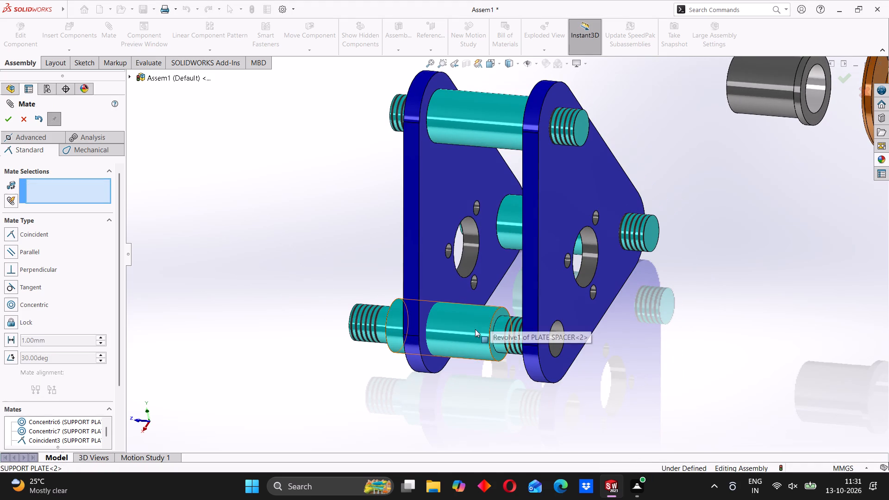
pyautogui.moveTo(467, 326); pyautogui.dragTo(557, 357)
pyautogui.moveTo(486, 330); pyautogui.dragTo(506, 340)
pyautogui.click(462, 330)
pyautogui.click(442, 323)
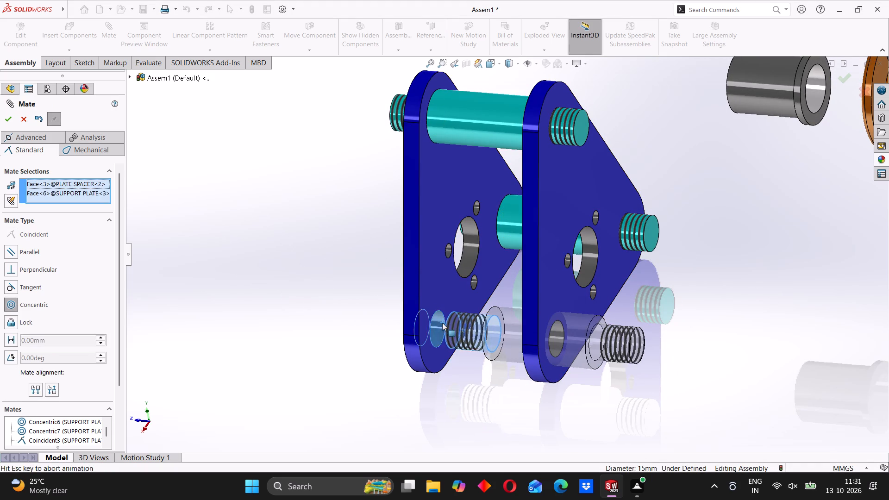
pyautogui.click(432, 335)
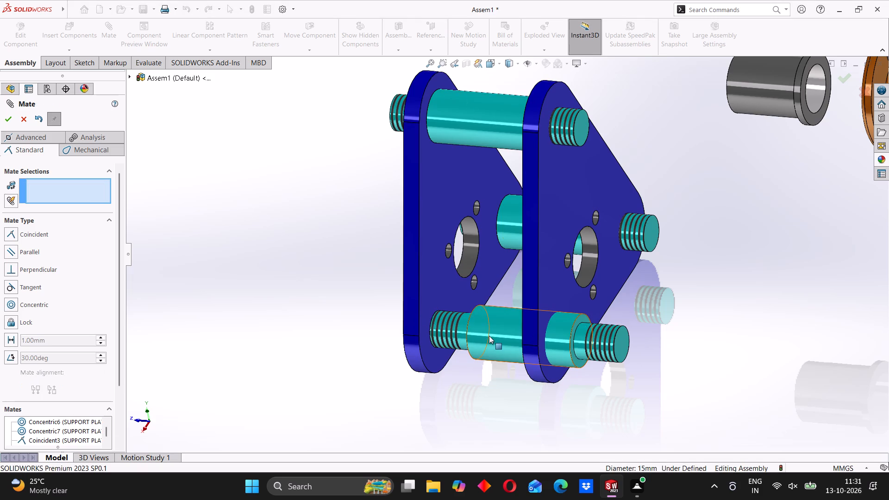
# Slide the lower spacer back between the plates and mate its shoulder face coincident with the fixed support plate's inner face.
pyautogui.moveTo(494, 333); pyautogui.dragTo(528, 332, button='middle')
pyautogui.moveTo(484, 329); pyautogui.dragTo(409, 324)
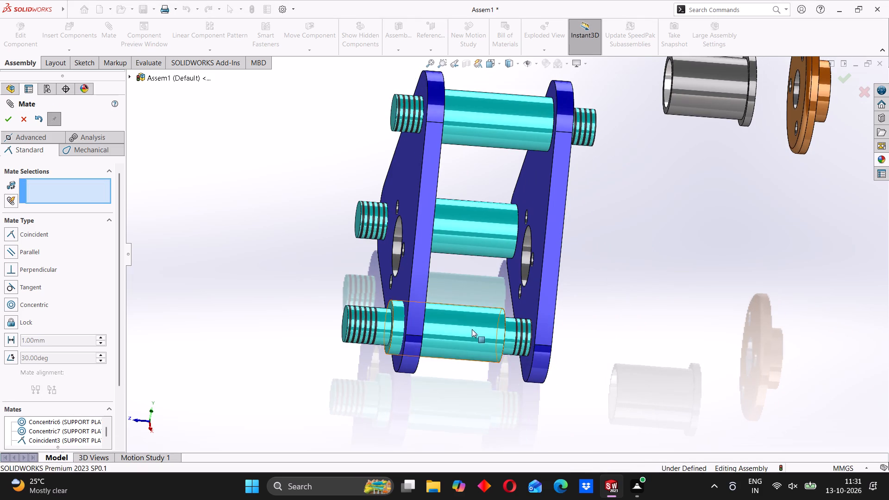
pyautogui.moveTo(472, 329); pyautogui.dragTo(446, 330, button='middle')
pyautogui.click(507, 356)
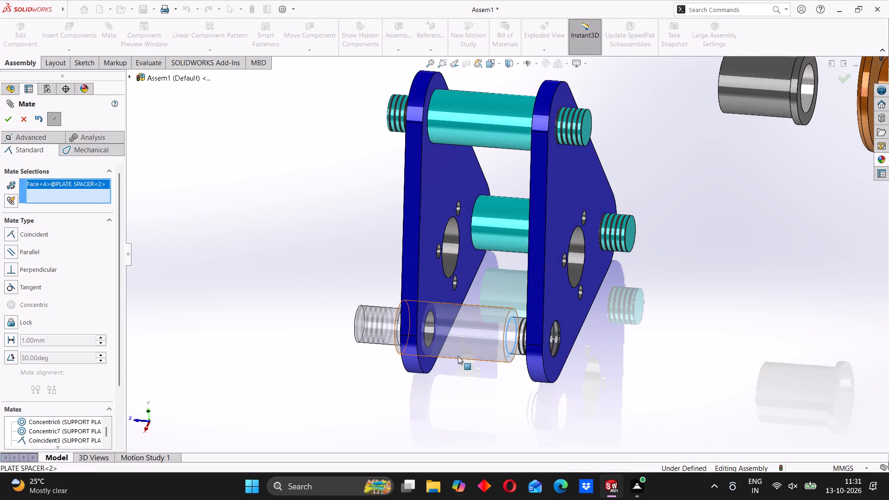
pyautogui.moveTo(458, 356); pyautogui.dragTo(487, 355, button='middle')
pyautogui.click(536, 312)
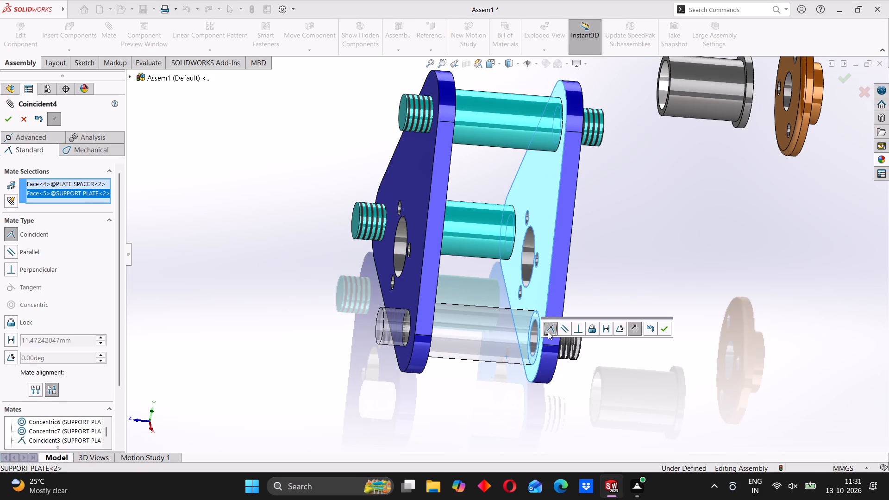
pyautogui.click(666, 329)
# Examine the two support plates and their three mated spacers from several sides, and finish mating.
pyautogui.scroll(2, 552, 321)
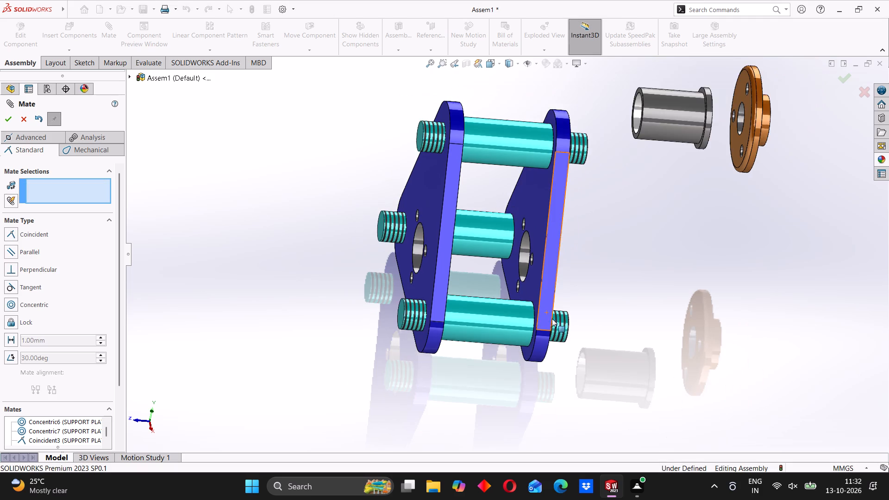
pyautogui.scroll(3, 593, 301)
pyautogui.moveTo(601, 301); pyautogui.dragTo(474, 327, button='middle')
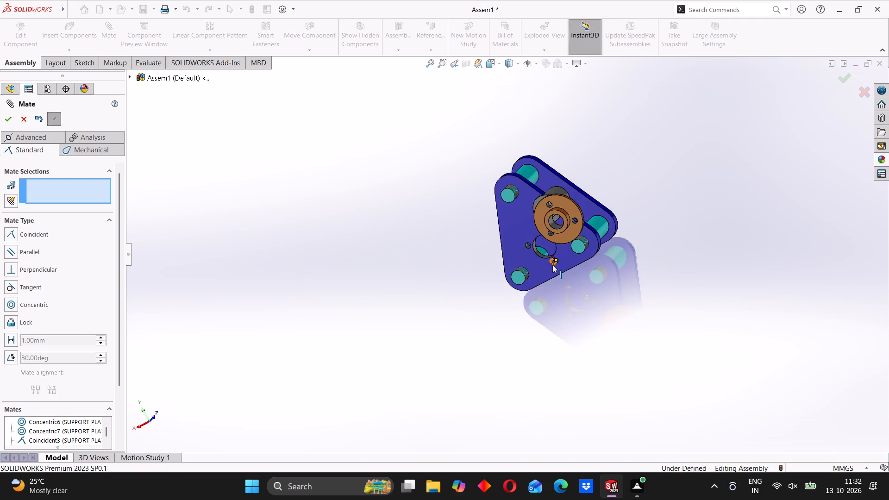
pyautogui.scroll(-4, 552, 265)
pyautogui.moveTo(459, 279); pyautogui.dragTo(588, 231, button='middle')
pyautogui.scroll(4, 483, 185)
pyautogui.scroll(-5, 477, 184)
pyautogui.moveTo(484, 232); pyautogui.dragTo(458, 239, button='middle')
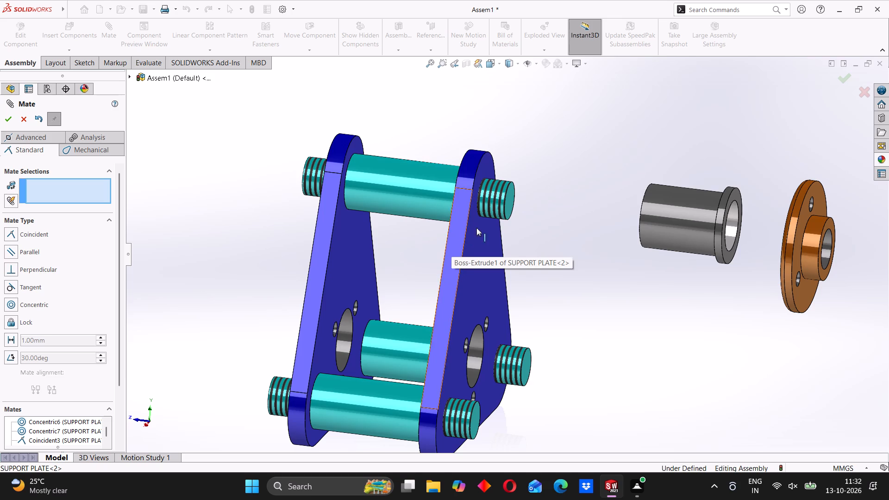
pyautogui.scroll(3, 525, 245)
pyautogui.moveTo(536, 287); pyautogui.dragTo(525, 275, button='middle')
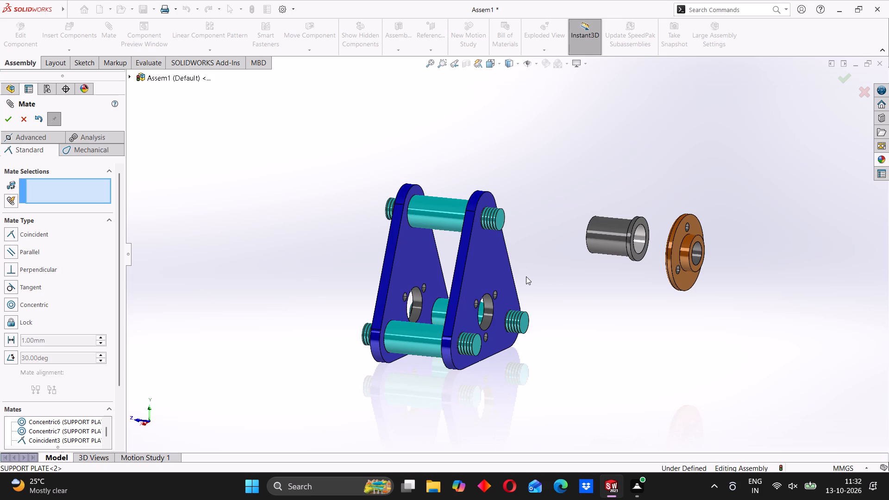
pyautogui.moveTo(538, 277); pyautogui.dragTo(549, 270, button='middle')
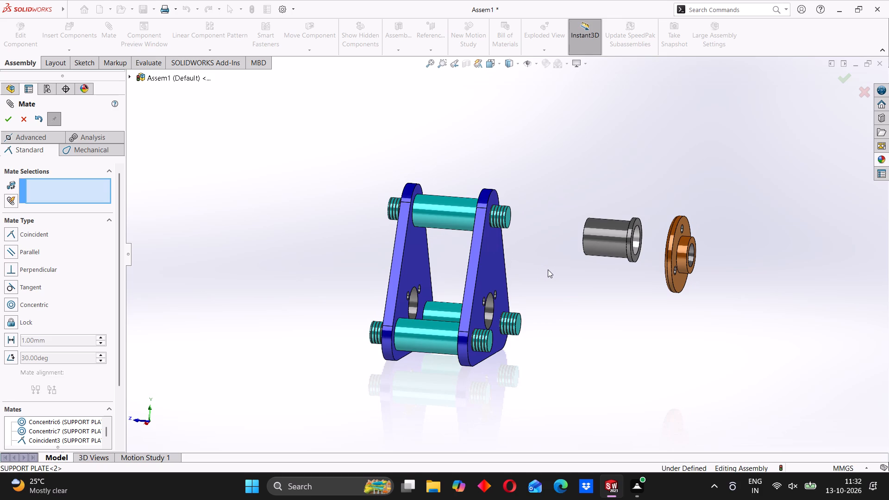
pyautogui.scroll(-1, 563, 251)
pyautogui.scroll(2, 553, 258)
pyautogui.moveTo(545, 261); pyautogui.dragTo(546, 253, button='middle')
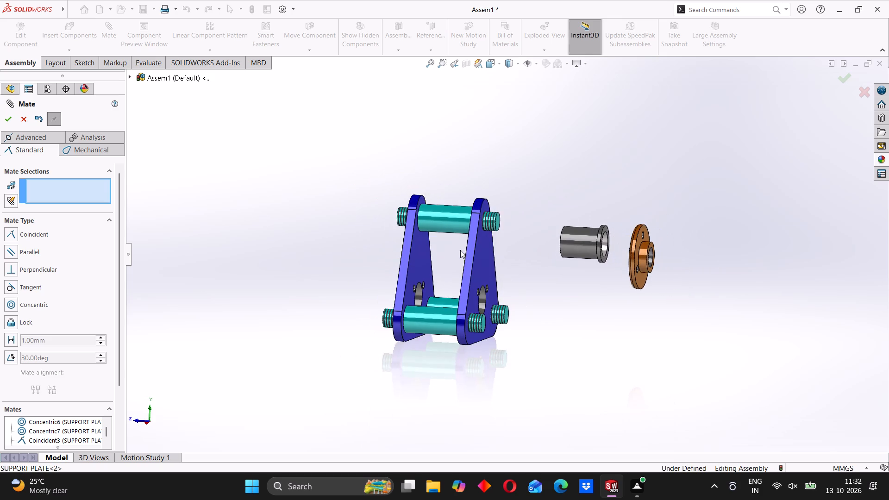
pyautogui.scroll(-2, 460, 250)
pyautogui.moveTo(537, 260); pyautogui.dragTo(508, 300, button='middle')
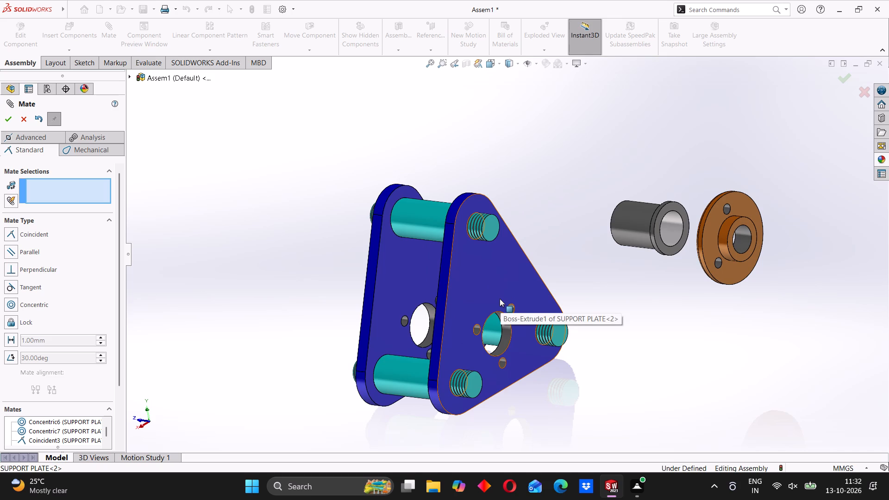
pyautogui.scroll(-2, 516, 283)
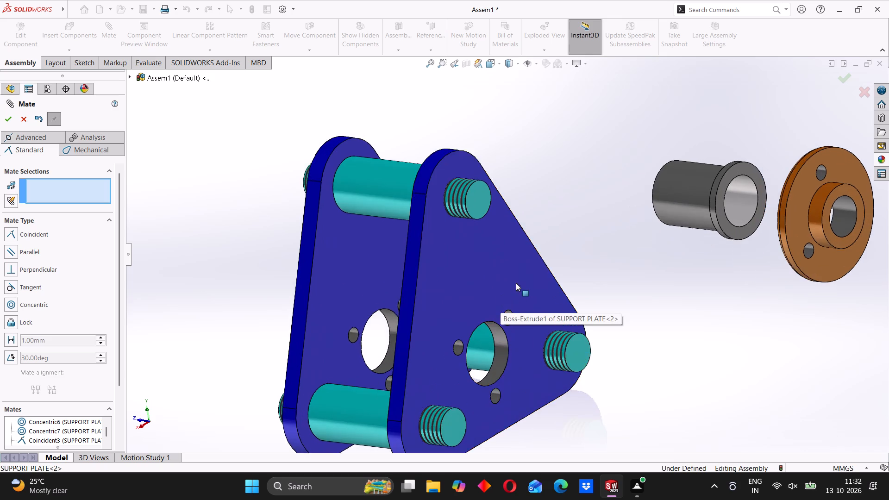
pyautogui.scroll(3, 501, 300)
pyautogui.moveTo(473, 319); pyautogui.dragTo(496, 312, button='middle')
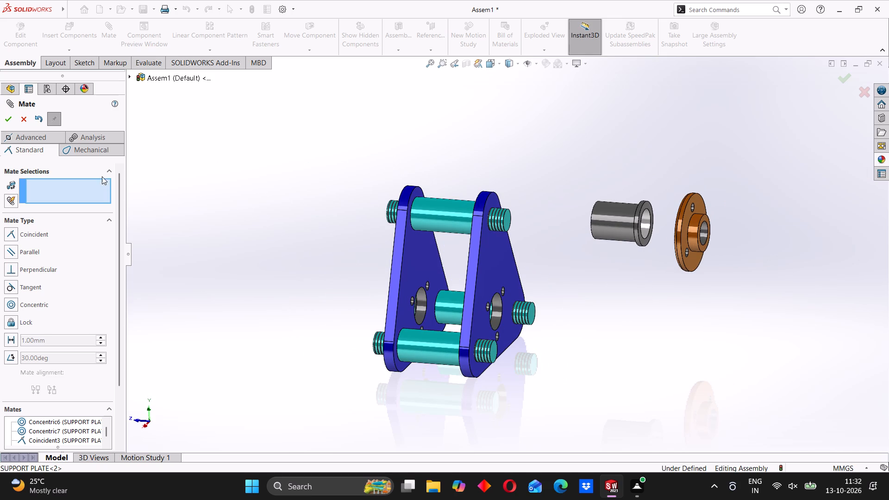
pyautogui.click(14, 120)
# Insert the HOOK ANCHOR part from the ASSEMBLY 21 folder and place it beside the plates, below the bush and end bush.
pyautogui.click(67, 34)
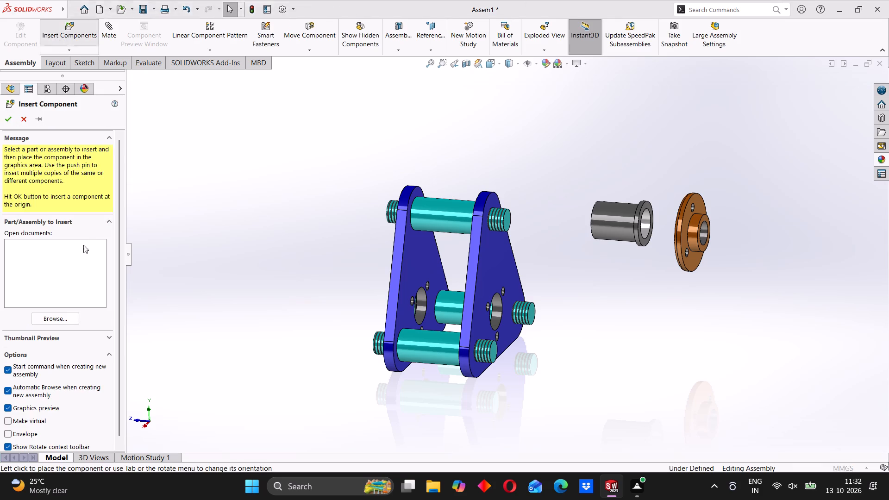
pyautogui.scroll(-5, 177, 137)
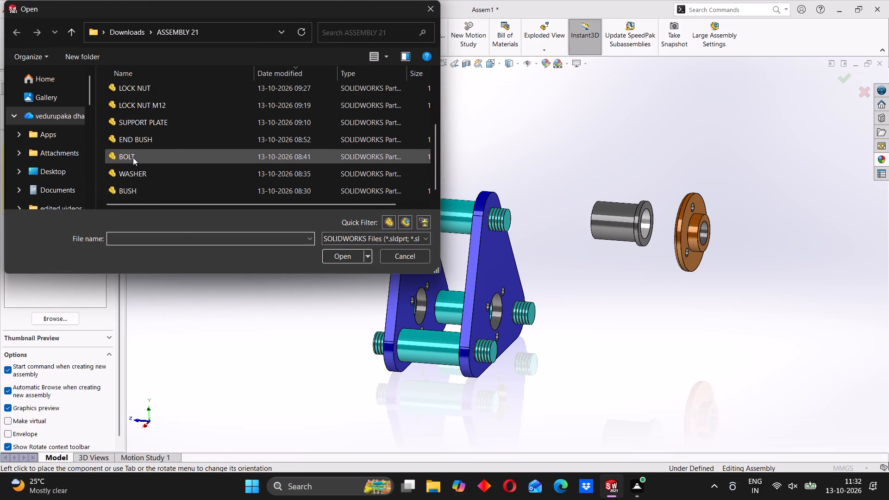
pyautogui.scroll(2, 150, 127)
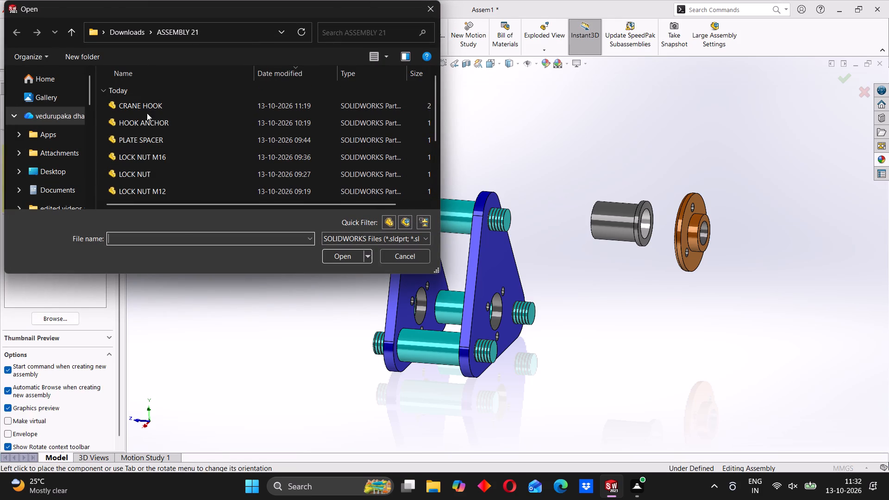
pyautogui.click(149, 123)
pyautogui.click(345, 255)
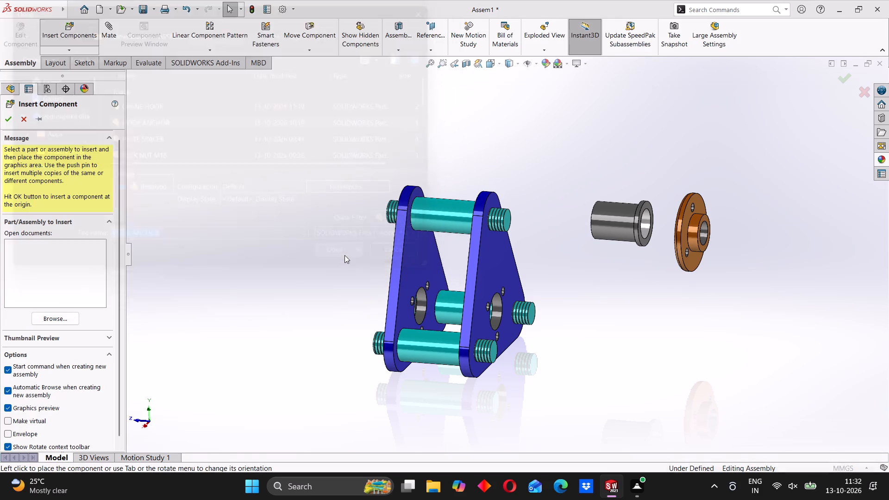
pyautogui.click(639, 305)
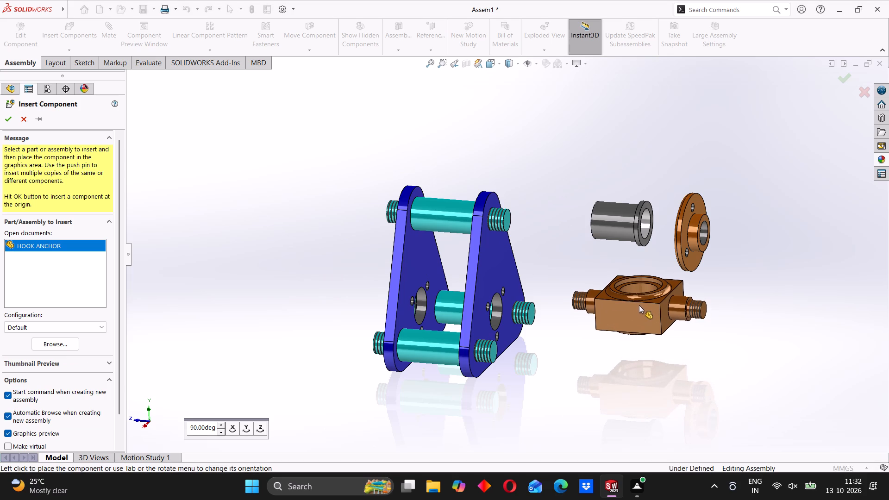
# Add a concentric mate between the hook anchor's plain shaft section and the fixed support plate's large 25 mm hole.
pyautogui.scroll(-2, 646, 312)
pyautogui.click(677, 303)
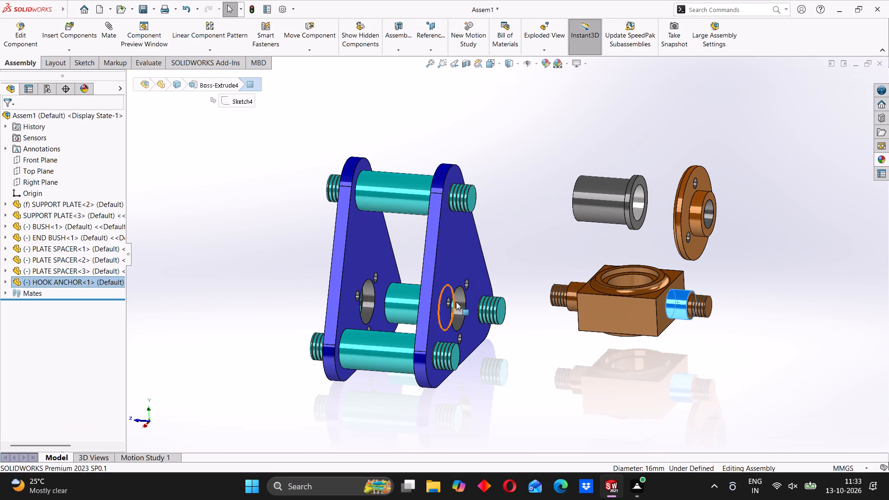
pyautogui.click(462, 295)
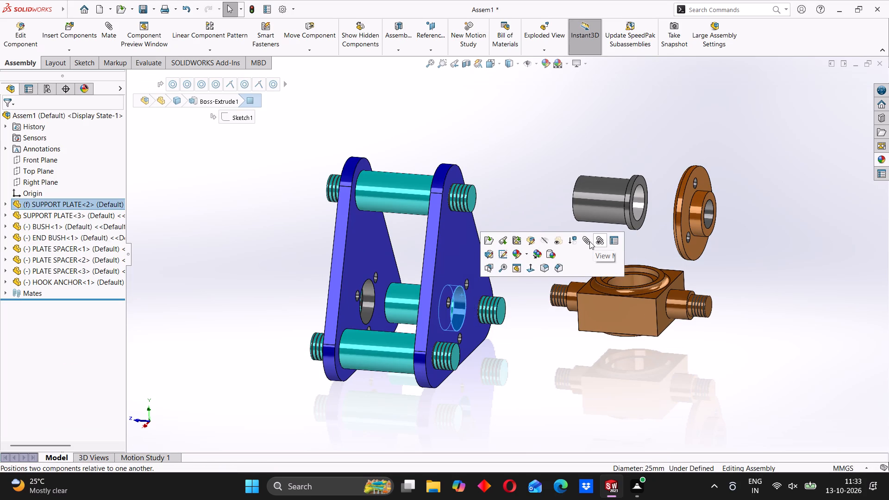
pyautogui.click(589, 241)
pyautogui.click(676, 305)
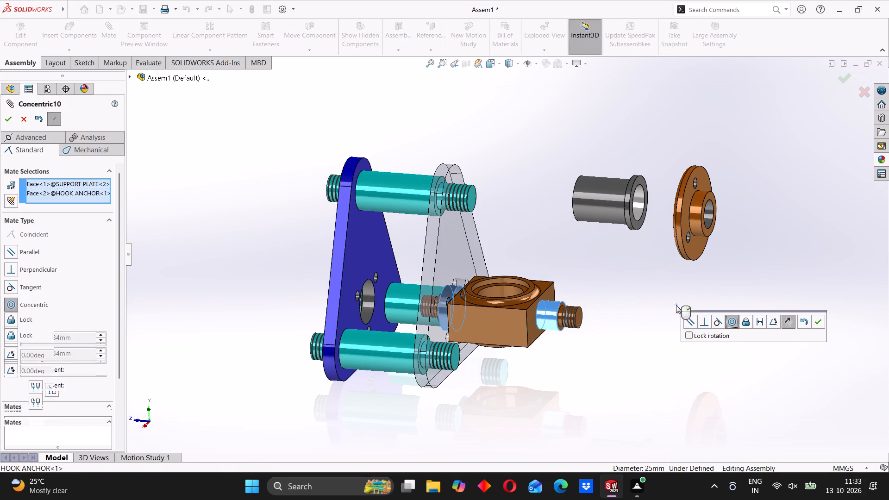
pyautogui.click(818, 318)
# Slide the hook anchor along its axis until its square block sits between the two support plates.
pyautogui.moveTo(428, 352); pyautogui.dragTo(462, 354, button='middle')
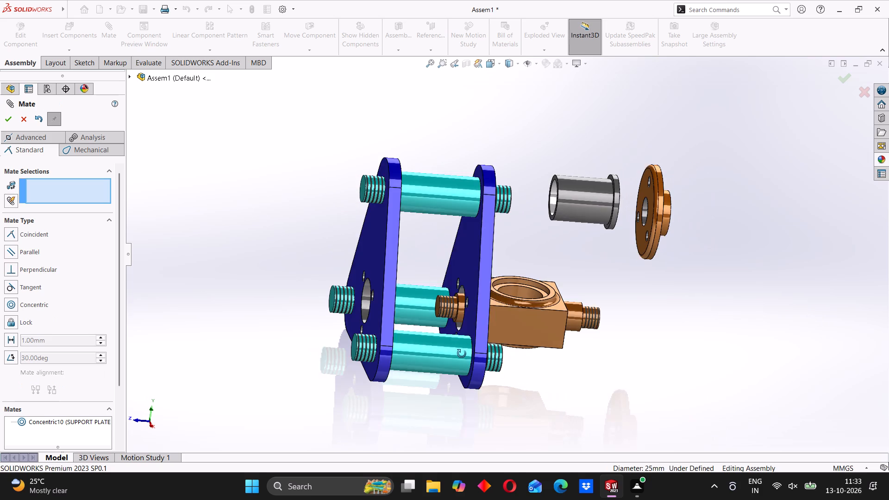
pyautogui.moveTo(462, 354); pyautogui.dragTo(462, 353, button='middle')
pyautogui.moveTo(507, 310); pyautogui.dragTo(404, 314)
pyautogui.moveTo(432, 303); pyautogui.dragTo(408, 312, button='middle')
pyautogui.moveTo(407, 318); pyautogui.dragTo(400, 317)
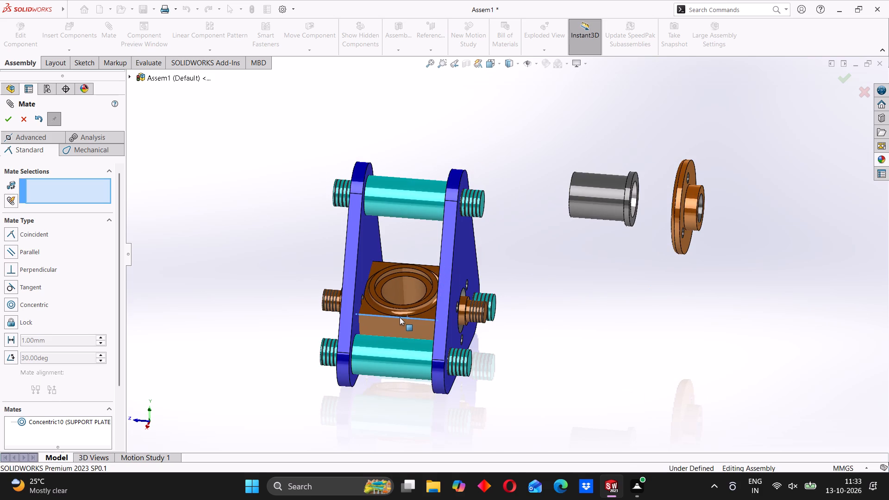
# Examine how the hook anchor's block and bore sit between the two support plates.
pyautogui.moveTo(400, 317); pyautogui.dragTo(401, 317)
pyautogui.moveTo(363, 317); pyautogui.dragTo(388, 319, button='middle')
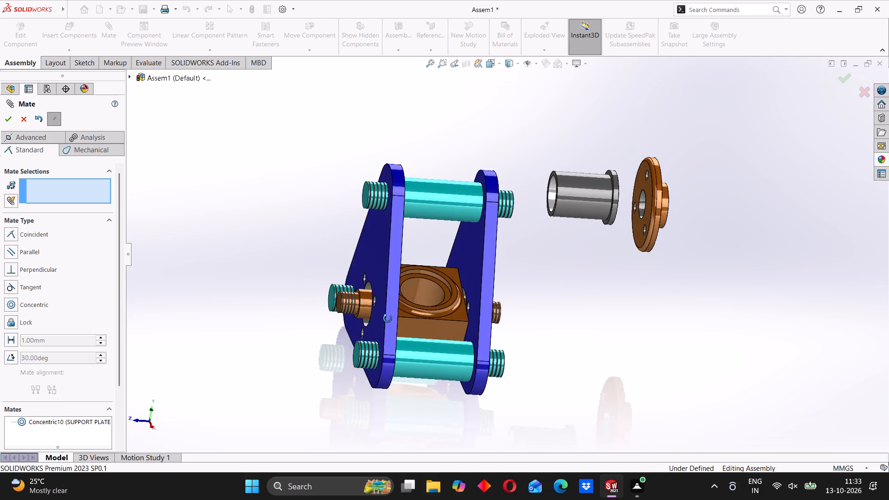
pyautogui.moveTo(388, 319); pyautogui.dragTo(385, 336, button='middle')
pyautogui.moveTo(410, 305); pyautogui.dragTo(395, 311, button='middle')
pyautogui.scroll(-4, 395, 311)
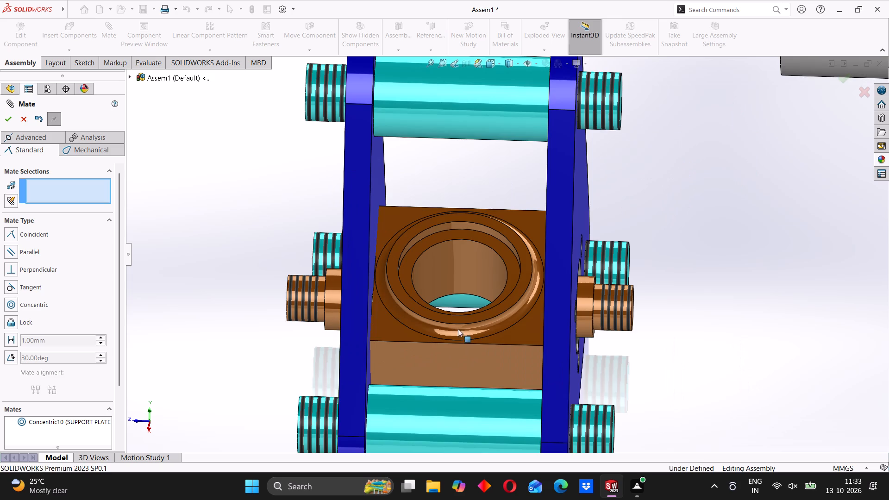
pyautogui.moveTo(458, 329); pyautogui.dragTo(445, 328, button='middle')
pyautogui.scroll(-4, 438, 306)
pyautogui.moveTo(513, 295); pyautogui.dragTo(528, 300, button='middle')
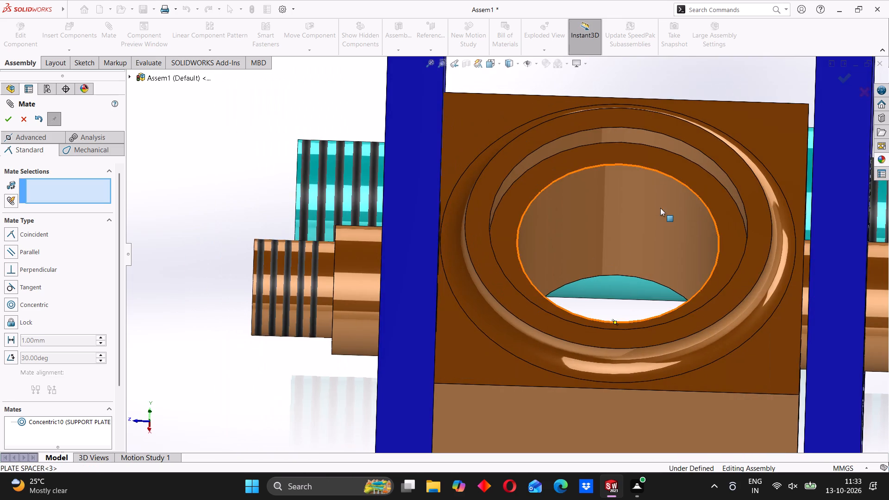
pyautogui.scroll(-3, 665, 204)
pyautogui.scroll(8, 706, 266)
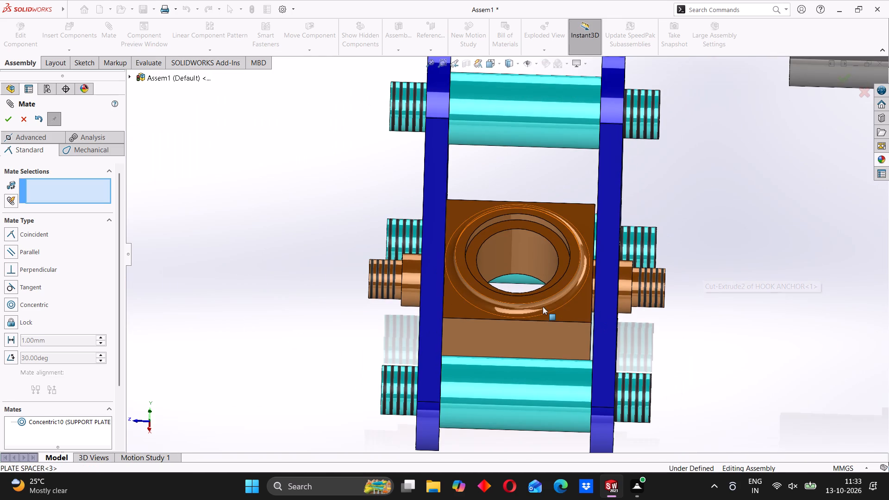
# Slide the hook anchor along its axis until its block straddles one support plate and its far shaft end lies between the plates.
pyautogui.moveTo(573, 310); pyautogui.dragTo(693, 305)
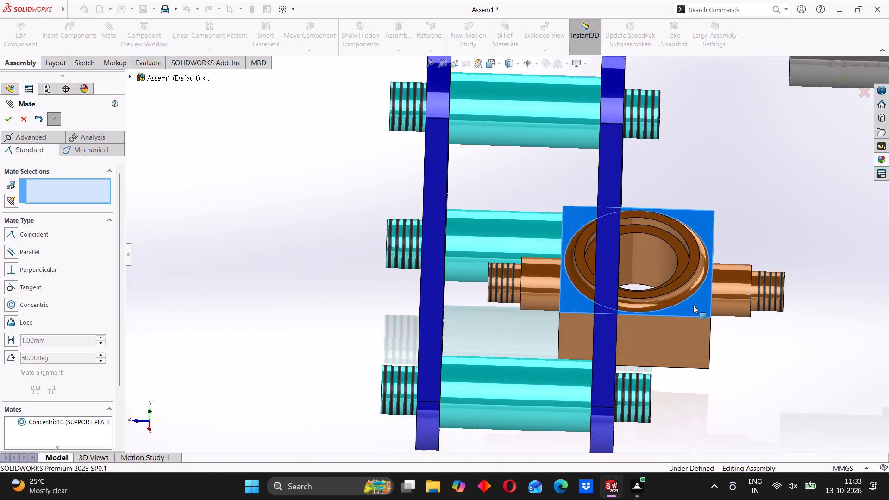
pyautogui.moveTo(693, 305); pyautogui.dragTo(698, 304)
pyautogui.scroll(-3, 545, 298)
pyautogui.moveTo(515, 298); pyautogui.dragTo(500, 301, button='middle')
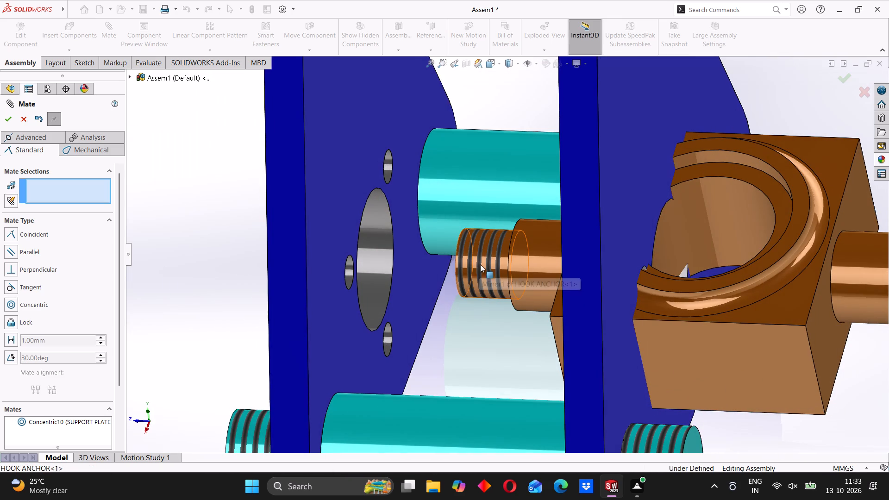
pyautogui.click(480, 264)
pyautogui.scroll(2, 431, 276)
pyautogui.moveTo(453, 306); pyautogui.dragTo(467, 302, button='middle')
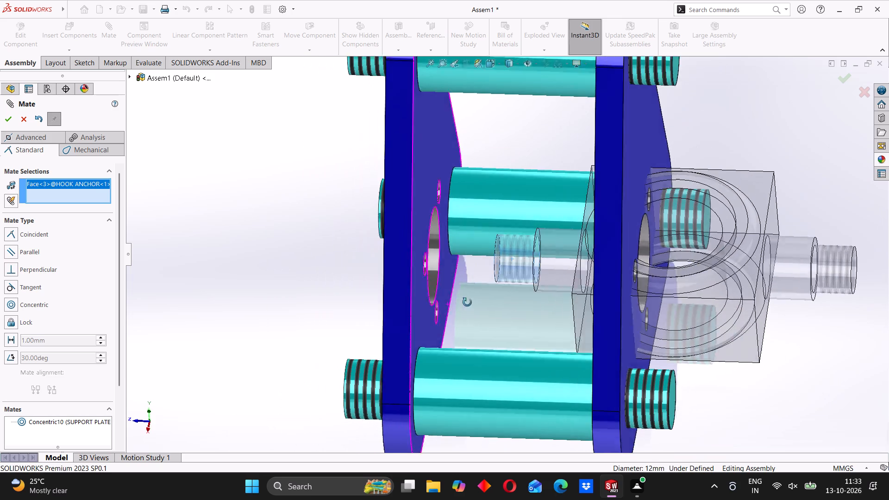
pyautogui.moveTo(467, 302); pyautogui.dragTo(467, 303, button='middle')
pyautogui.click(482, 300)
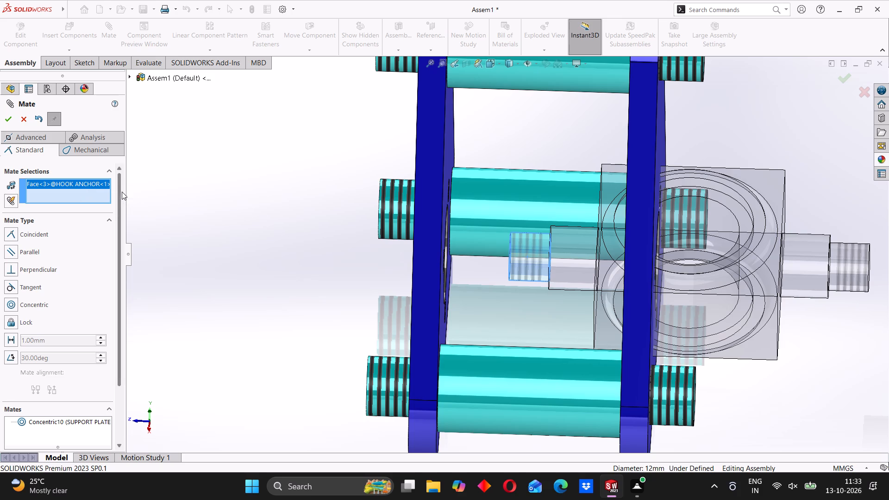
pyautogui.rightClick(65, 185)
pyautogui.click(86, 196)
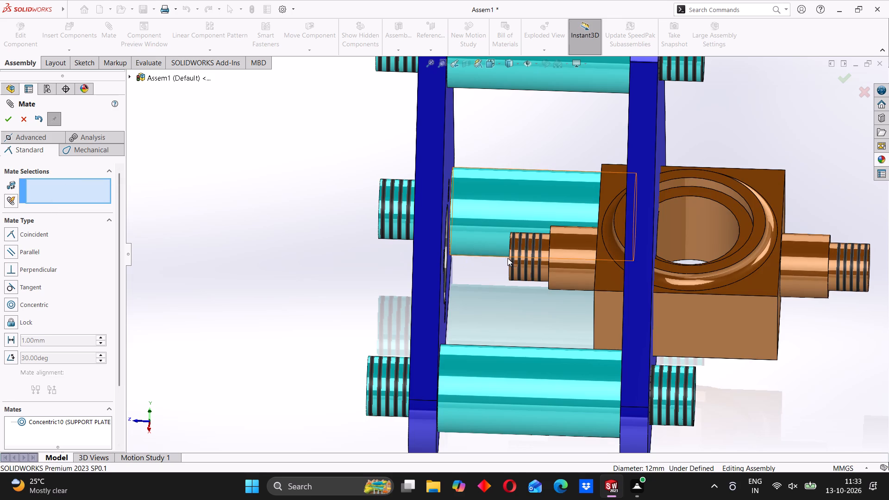
# Add a concentric mate between the hook anchor's plain 16 mm shaft section and the large hole in SUPPORT PLATE<3>.
pyautogui.middleClick(507, 258)
pyautogui.click(567, 253)
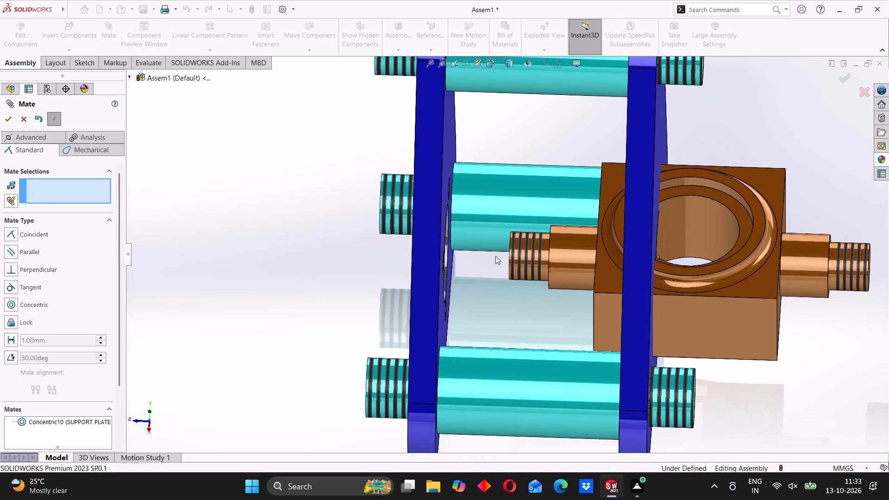
pyautogui.moveTo(495, 256); pyautogui.dragTo(477, 256, button='middle')
pyautogui.moveTo(501, 275); pyautogui.dragTo(519, 279, button='middle')
pyautogui.click(524, 262)
pyautogui.moveTo(494, 293); pyautogui.dragTo(484, 297, button='middle')
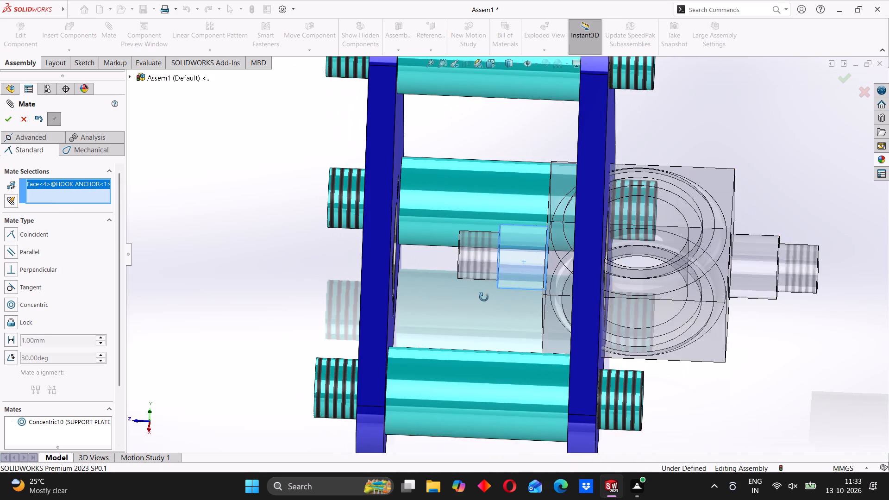
pyautogui.moveTo(484, 297); pyautogui.dragTo(453, 300, button='middle')
pyautogui.moveTo(407, 278); pyautogui.dragTo(413, 283, button='middle')
pyautogui.click(435, 238)
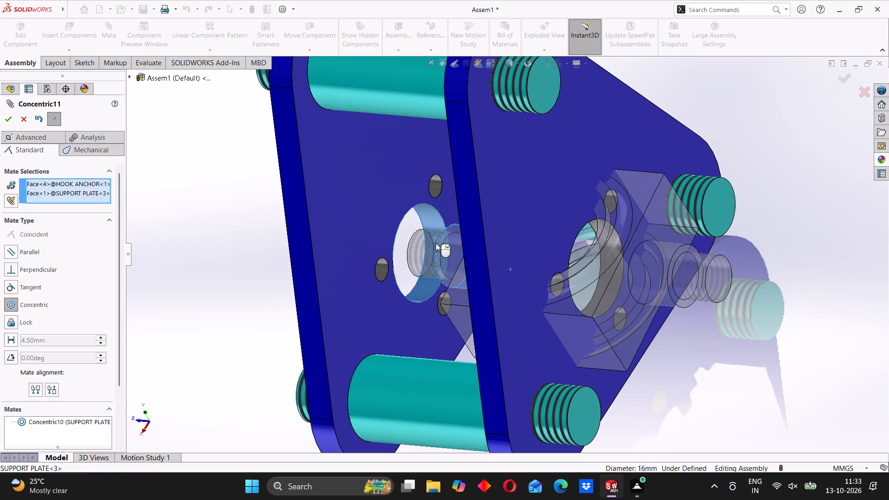
pyautogui.click(420, 221)
pyautogui.moveTo(459, 308); pyautogui.dragTo(485, 301, button='middle')
# Slide the hook anchor back between the plates and mate its block's side face coincident with the inner face of SUPPORT PLATE<2>.
pyautogui.moveTo(479, 290); pyautogui.dragTo(472, 290)
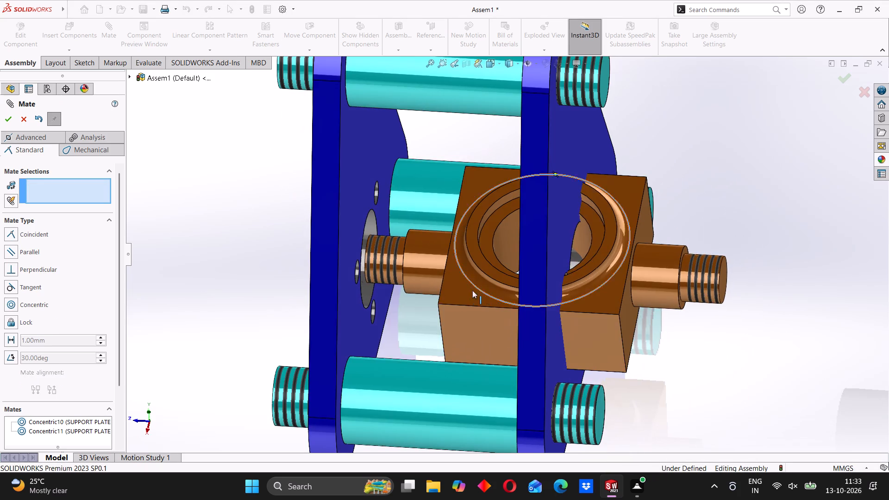
pyautogui.moveTo(472, 290); pyautogui.dragTo(324, 272)
pyautogui.scroll(-2, 475, 231)
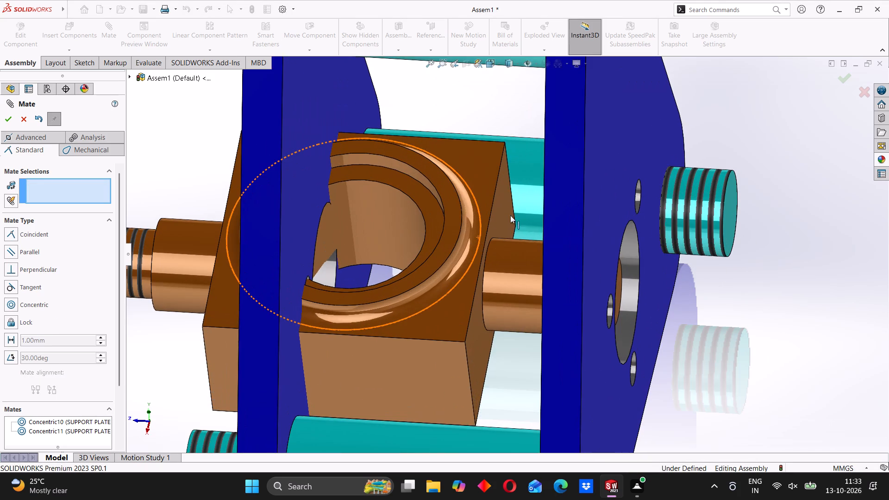
pyautogui.click(499, 206)
pyautogui.moveTo(471, 295); pyautogui.dragTo(497, 298, button='middle')
pyautogui.click(579, 221)
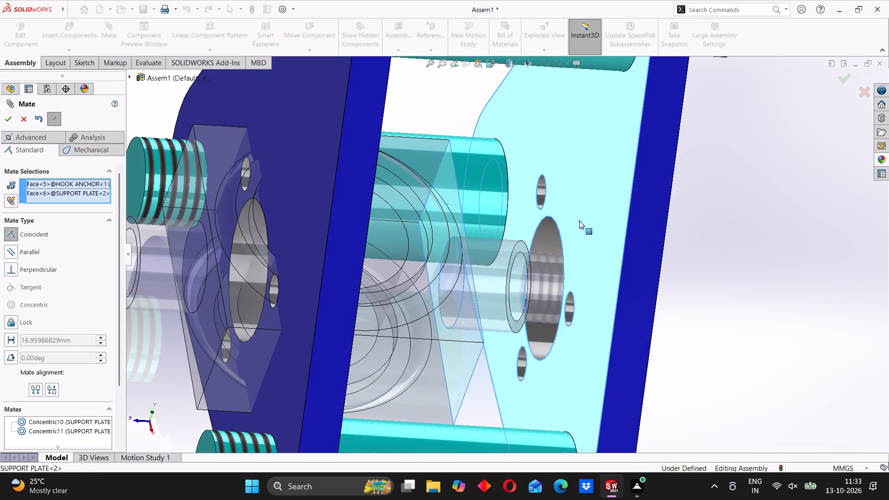
pyautogui.click(701, 200)
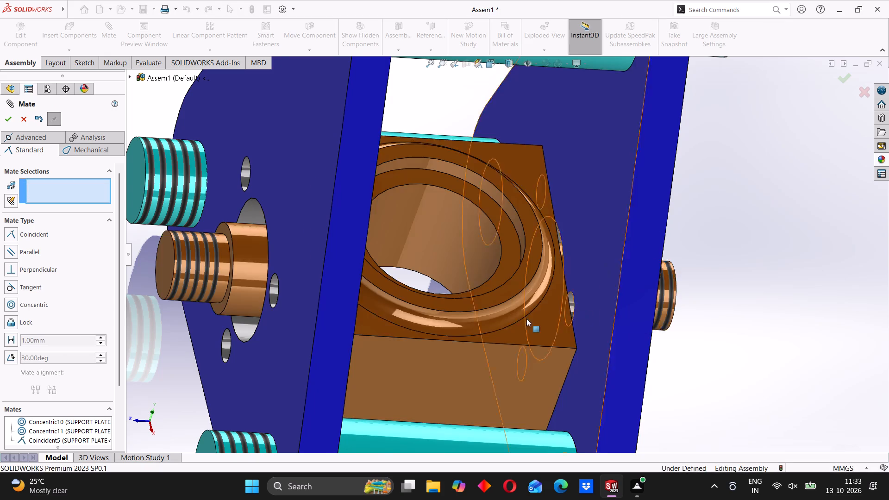
# Rotate the hook anchor about its shaft axis until the raised collar around its bore faces upward.
pyautogui.scroll(2, 502, 321)
pyautogui.moveTo(501, 321); pyautogui.dragTo(472, 324, button='middle')
pyautogui.moveTo(451, 330); pyautogui.dragTo(446, 293)
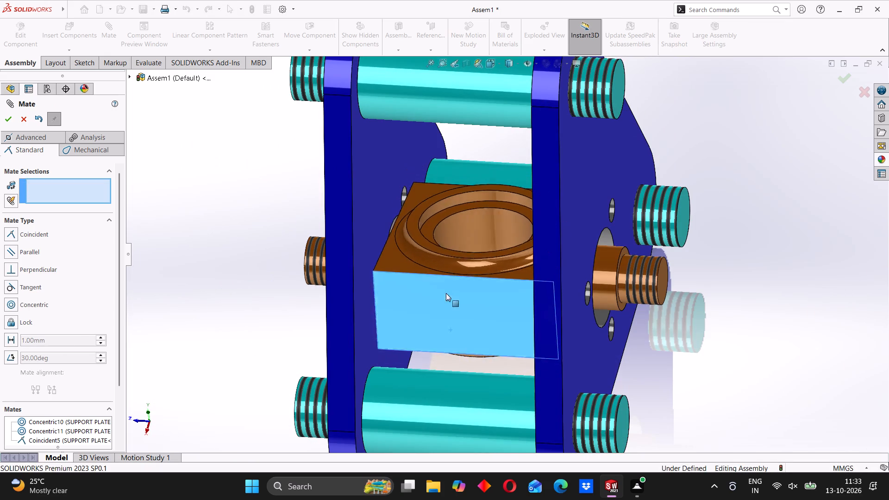
pyautogui.moveTo(446, 293); pyautogui.dragTo(468, 291)
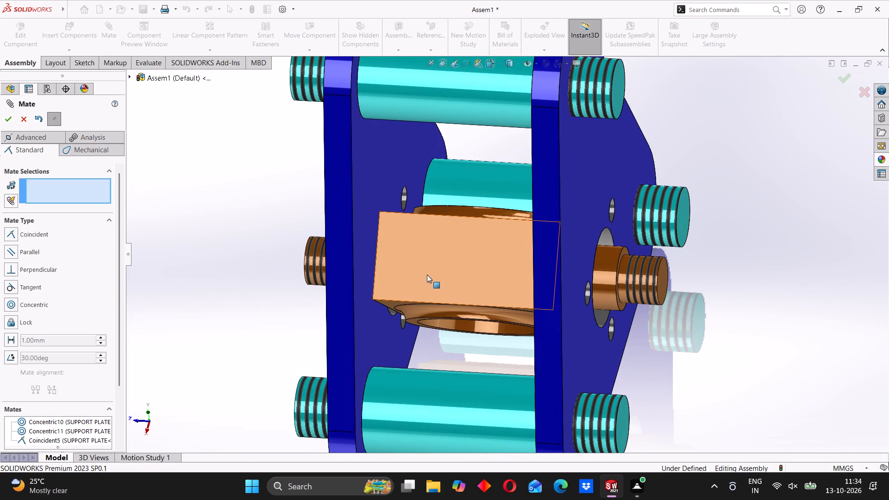
pyautogui.moveTo(427, 275); pyautogui.dragTo(430, 330)
pyautogui.moveTo(425, 319); pyautogui.dragTo(455, 322, button='middle')
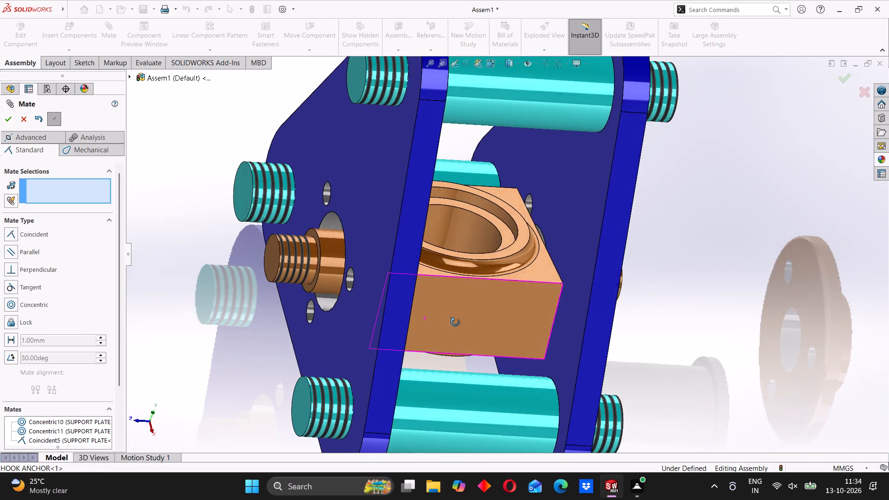
pyautogui.moveTo(455, 322); pyautogui.dragTo(430, 319, button='middle')
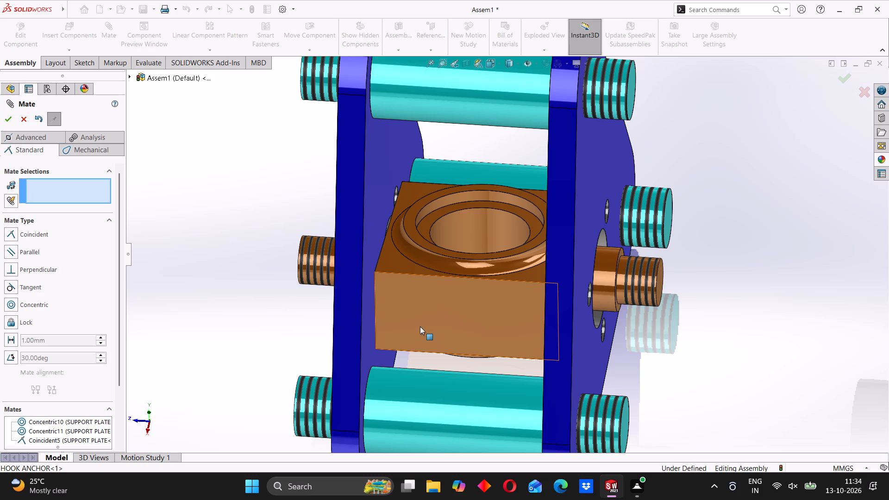
# Add a concentric mate between the bush's outer cylindrical face and the hook anchor's 25 mm bore.
pyautogui.scroll(3, 583, 313)
pyautogui.moveTo(586, 315); pyautogui.dragTo(559, 315, button='middle')
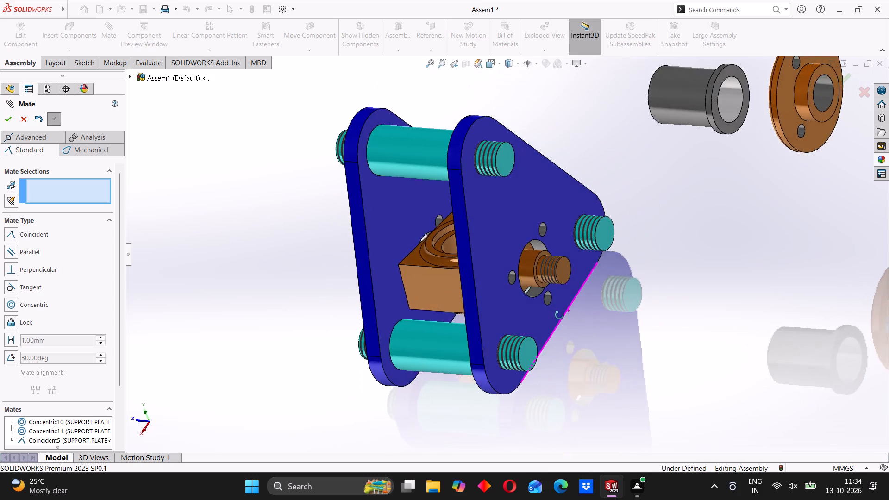
pyautogui.moveTo(559, 315); pyautogui.dragTo(581, 303, button='middle')
pyautogui.scroll(2, 692, 167)
pyautogui.moveTo(562, 209); pyautogui.dragTo(596, 202, button='middle')
pyautogui.click(635, 138)
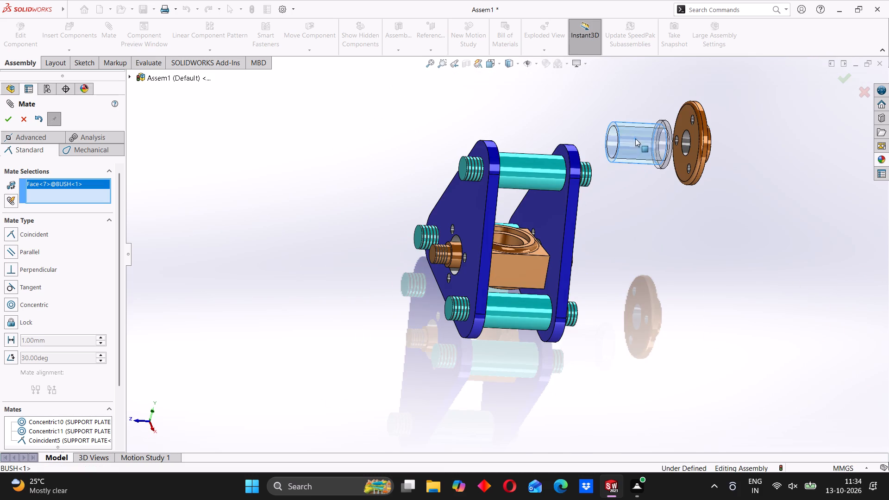
pyautogui.moveTo(517, 232); pyautogui.dragTo(512, 262, button='middle')
pyautogui.click(499, 245)
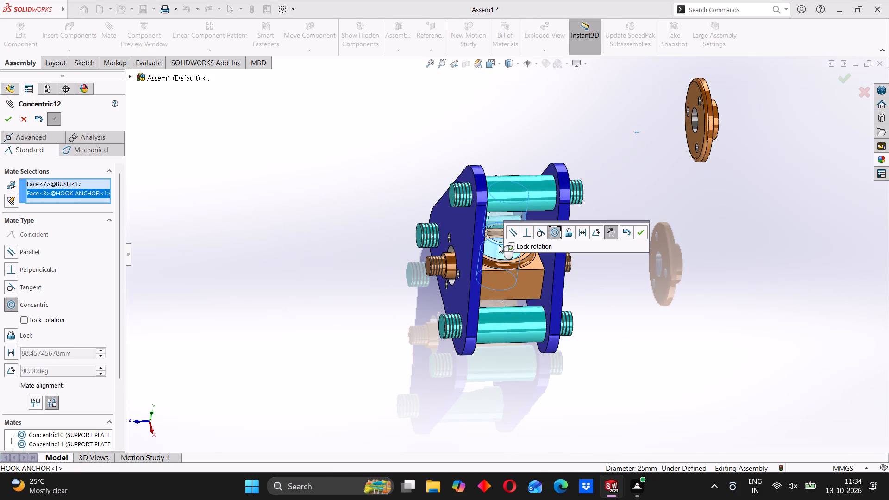
pyautogui.click(641, 232)
# Slide the bush up along its axis until its body stands above the hook anchor's bore, below the upper spacer.
pyautogui.moveTo(485, 270); pyautogui.dragTo(474, 245, button='middle')
pyautogui.moveTo(506, 194); pyautogui.dragTo(506, 199)
pyautogui.moveTo(497, 211); pyautogui.dragTo(494, 256)
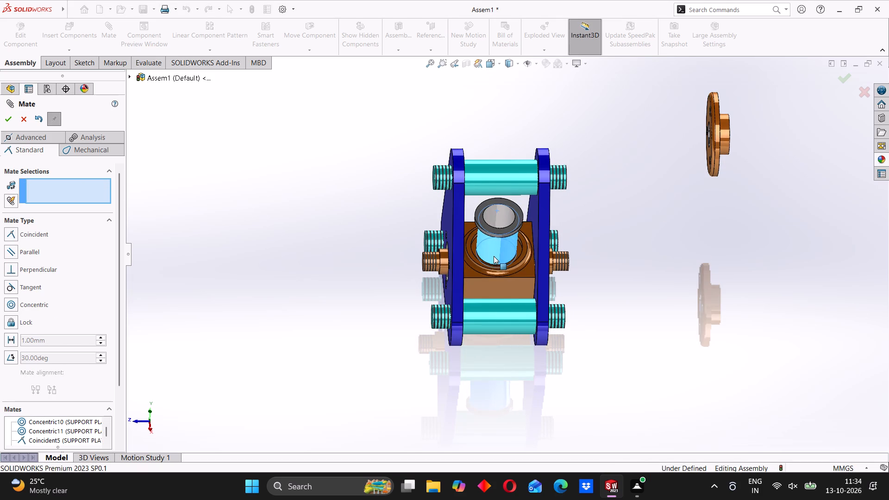
pyautogui.moveTo(494, 256); pyautogui.dragTo(494, 225)
pyautogui.moveTo(501, 274); pyautogui.dragTo(503, 244, button='middle')
pyautogui.moveTo(508, 206); pyautogui.dragTo(514, 244)
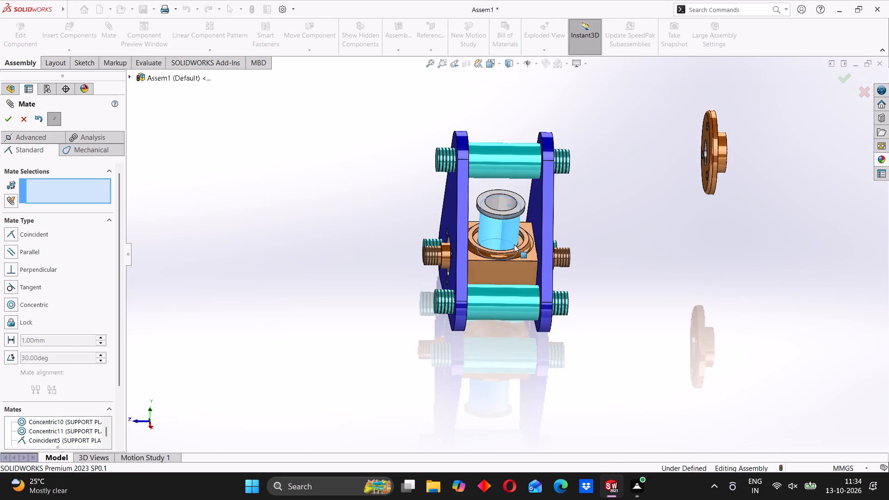
pyautogui.moveTo(514, 244); pyautogui.dragTo(503, 214)
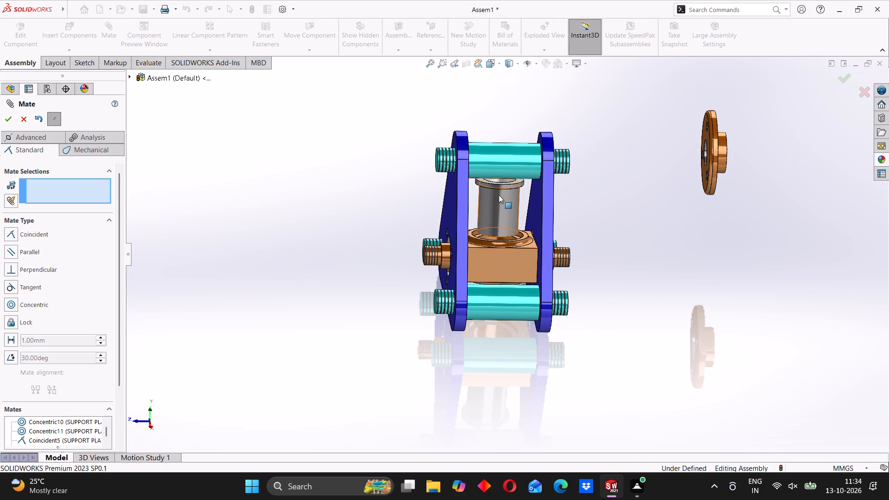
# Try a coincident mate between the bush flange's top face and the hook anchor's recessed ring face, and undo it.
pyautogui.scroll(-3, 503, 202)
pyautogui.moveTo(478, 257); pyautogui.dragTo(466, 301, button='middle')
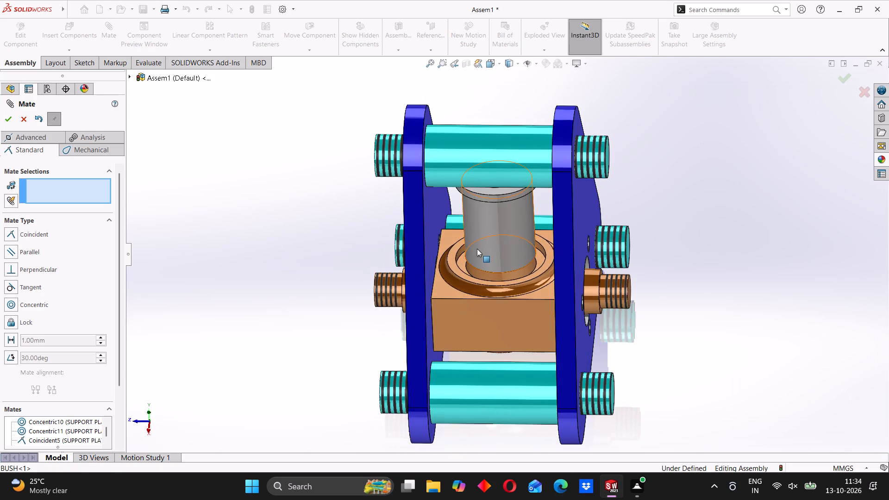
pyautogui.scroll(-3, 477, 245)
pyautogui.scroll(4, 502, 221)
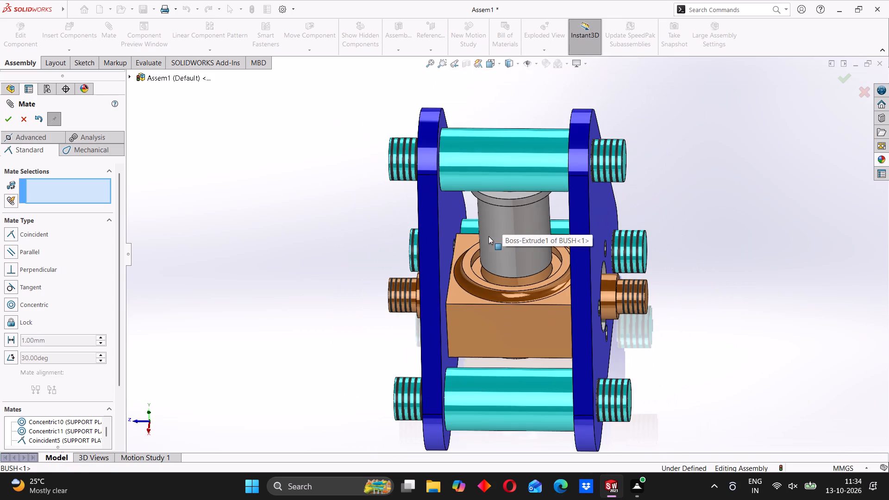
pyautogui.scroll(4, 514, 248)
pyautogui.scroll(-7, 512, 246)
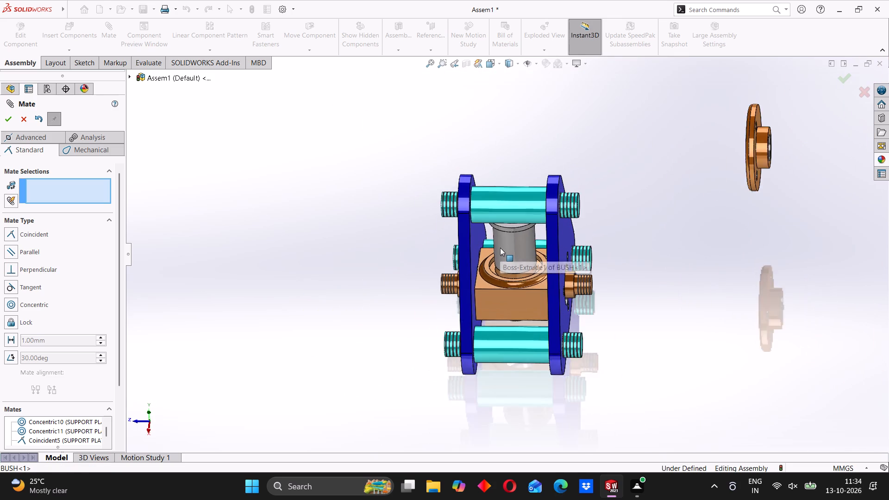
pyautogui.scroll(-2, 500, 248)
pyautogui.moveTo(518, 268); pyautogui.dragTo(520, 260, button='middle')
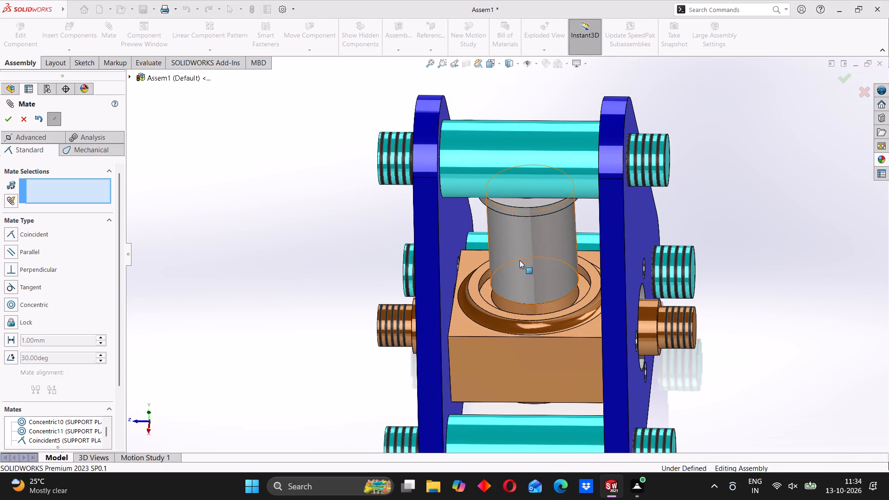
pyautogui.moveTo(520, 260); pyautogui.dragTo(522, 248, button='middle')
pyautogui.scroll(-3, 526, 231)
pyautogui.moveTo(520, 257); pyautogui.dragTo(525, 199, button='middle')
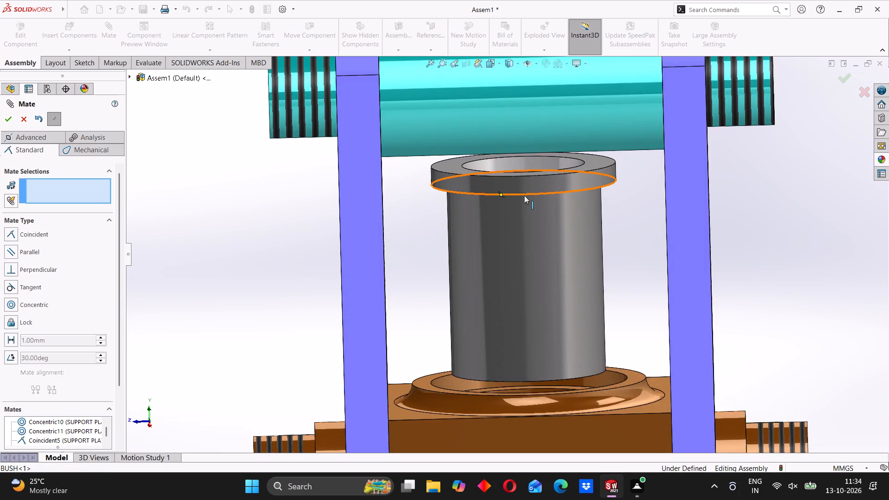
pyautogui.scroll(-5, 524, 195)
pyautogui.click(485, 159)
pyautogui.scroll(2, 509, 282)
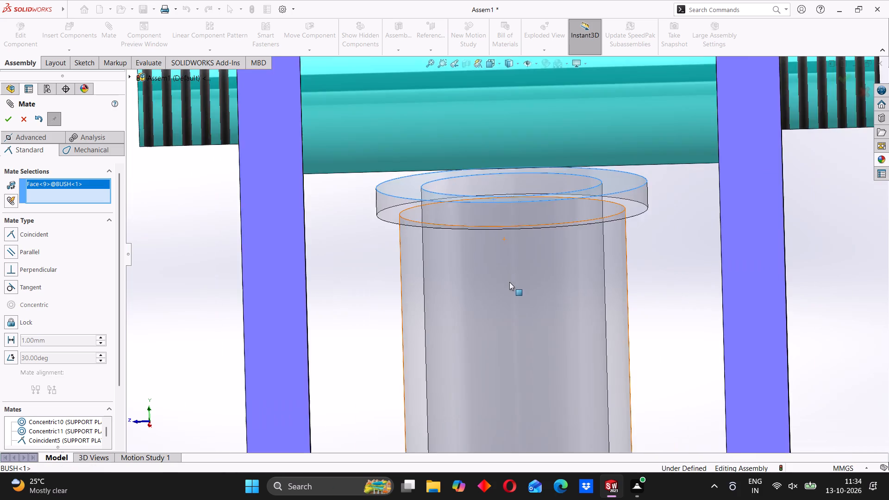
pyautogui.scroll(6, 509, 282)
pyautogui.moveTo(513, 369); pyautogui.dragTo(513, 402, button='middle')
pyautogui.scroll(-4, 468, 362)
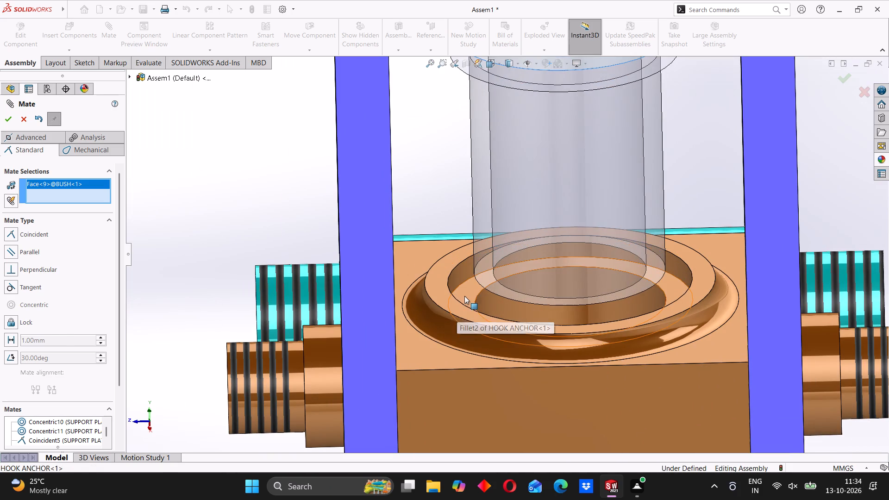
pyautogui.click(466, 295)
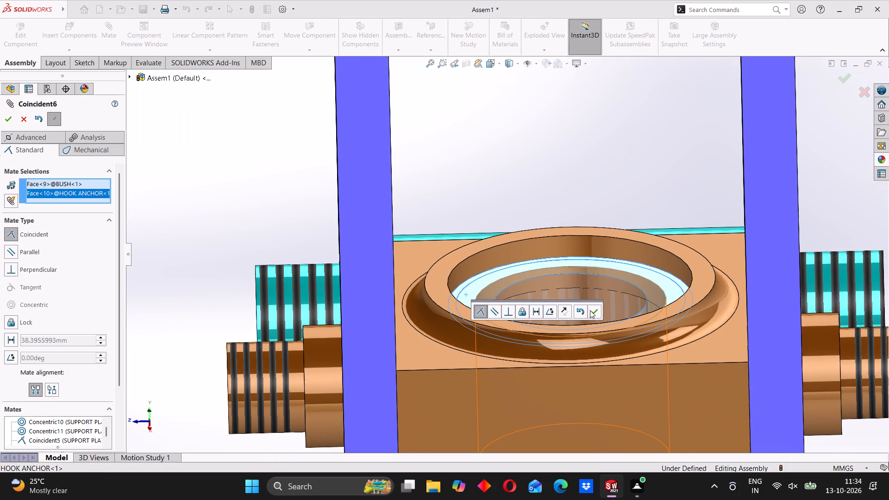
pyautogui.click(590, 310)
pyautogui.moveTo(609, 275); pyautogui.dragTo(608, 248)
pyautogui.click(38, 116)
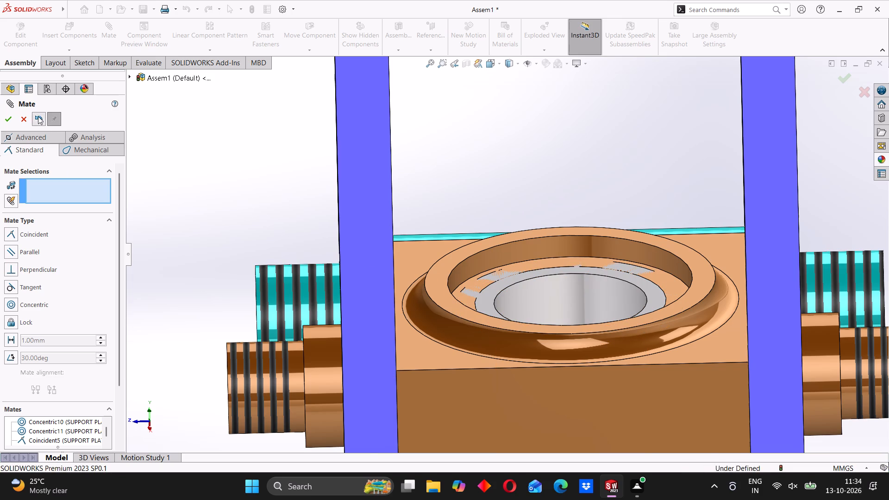
# Add a coincident mate between the underside of the bush's flange and the hook anchor's recessed ring face.
pyautogui.scroll(3, 572, 254)
pyautogui.scroll(2, 569, 217)
pyautogui.scroll(-4, 517, 223)
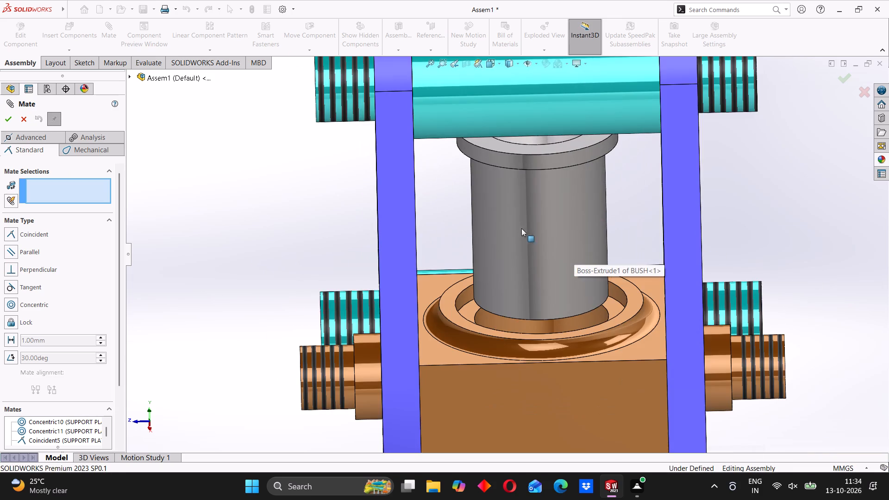
pyautogui.moveTo(519, 234); pyautogui.dragTo(514, 142, button='middle')
pyautogui.click(479, 159)
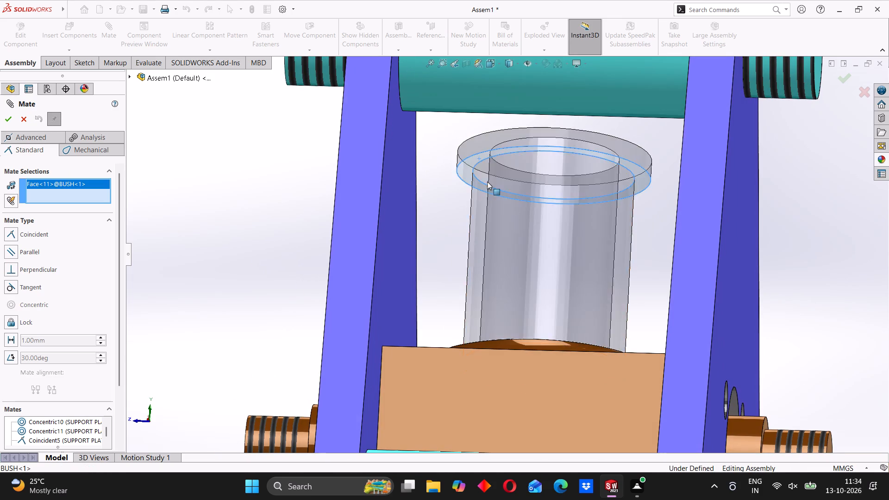
pyautogui.scroll(3, 505, 207)
pyautogui.moveTo(512, 286); pyautogui.dragTo(506, 368, button='middle')
pyautogui.moveTo(467, 311); pyautogui.dragTo(467, 331, button='middle')
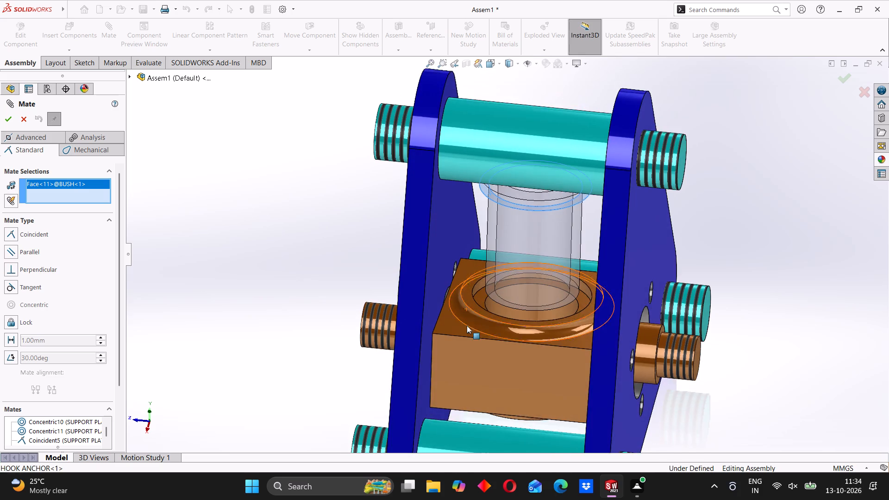
pyautogui.scroll(-3, 470, 306)
pyautogui.click(490, 279)
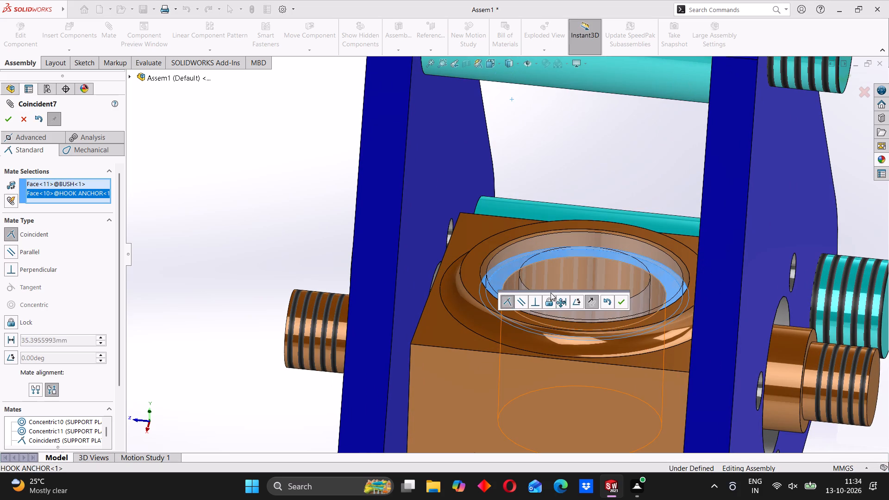
pyautogui.click(620, 302)
# Examine the seated bush and the hook anchor between the support plates from several sides, and finish mating.
pyautogui.scroll(3, 557, 318)
pyautogui.moveTo(533, 319); pyautogui.dragTo(536, 319, button='middle')
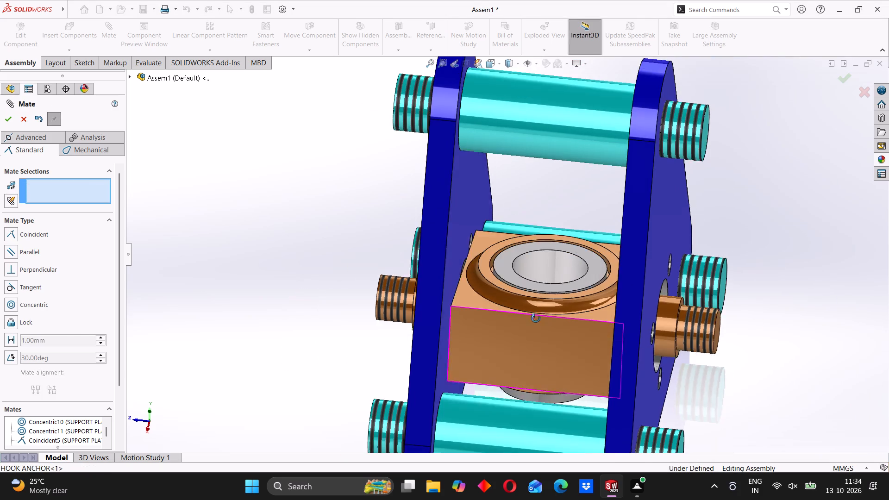
pyautogui.moveTo(536, 319); pyautogui.dragTo(542, 311, button='middle')
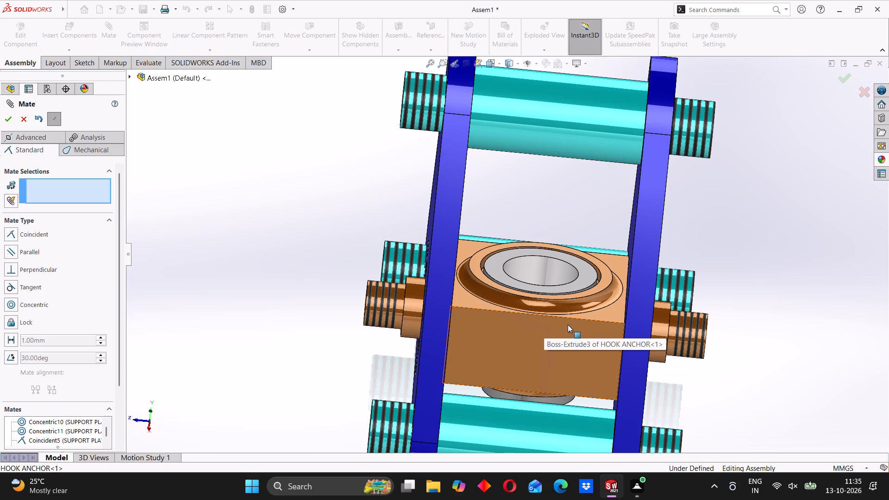
pyautogui.scroll(1, 551, 297)
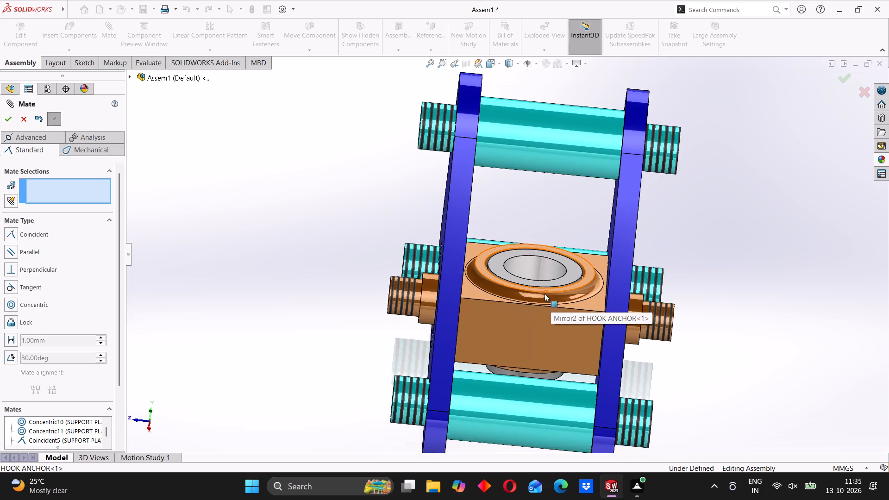
pyautogui.scroll(2, 545, 294)
pyautogui.scroll(-1, 535, 272)
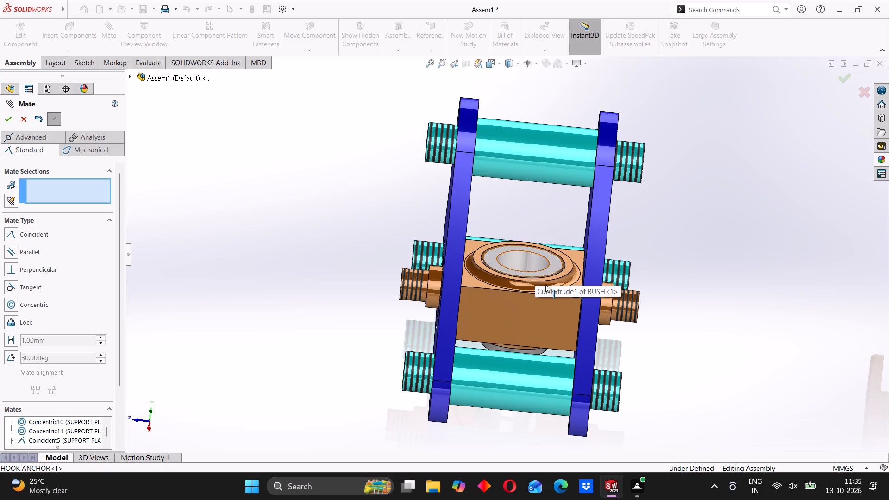
pyautogui.scroll(2, 546, 285)
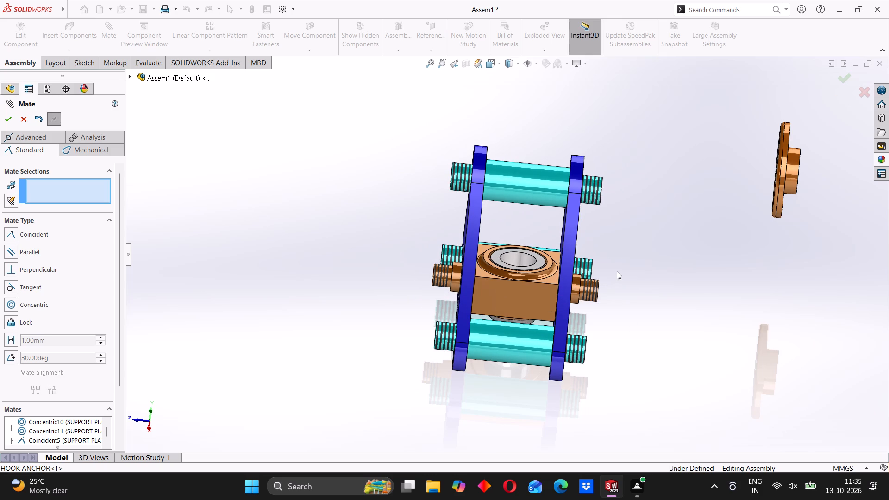
pyautogui.scroll(2, 617, 271)
pyautogui.moveTo(608, 284); pyautogui.dragTo(488, 276, button='middle')
pyautogui.scroll(-2, 534, 255)
pyautogui.moveTo(520, 279); pyautogui.dragTo(562, 272, button='middle')
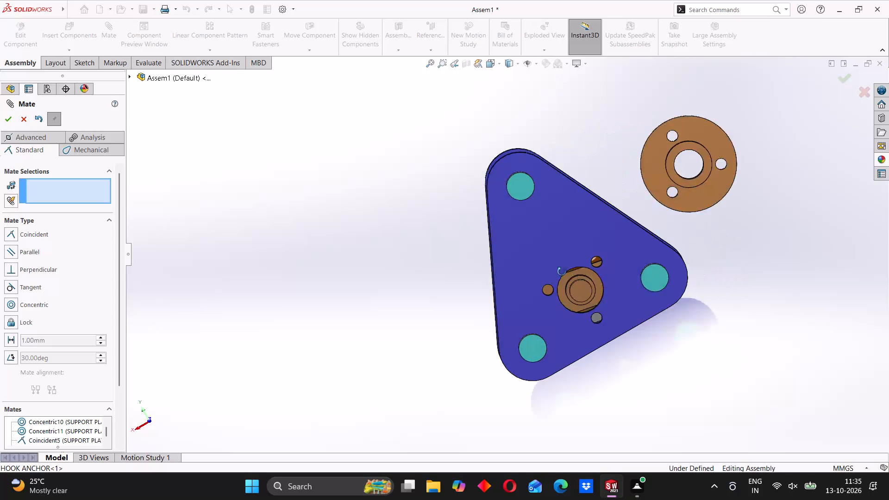
pyautogui.moveTo(562, 272); pyautogui.dragTo(577, 271, button='middle')
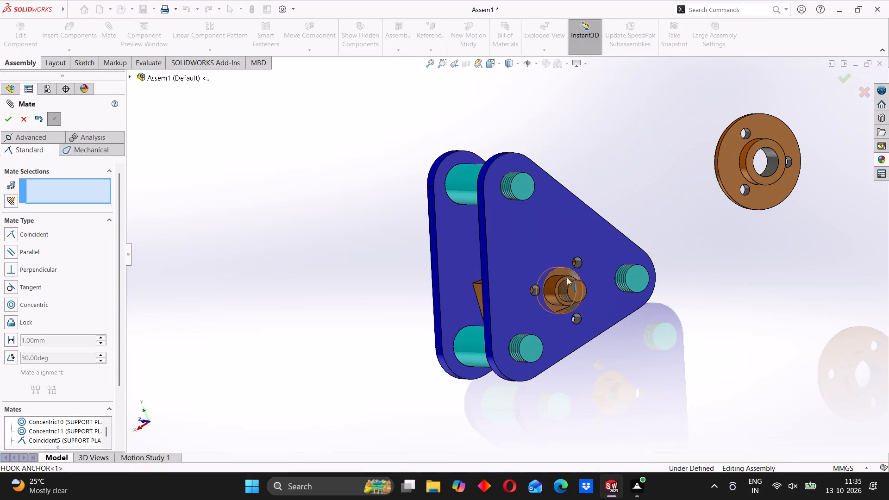
pyautogui.moveTo(513, 275); pyautogui.dragTo(559, 263, button='middle')
pyautogui.moveTo(487, 275); pyautogui.dragTo(489, 304, button='middle')
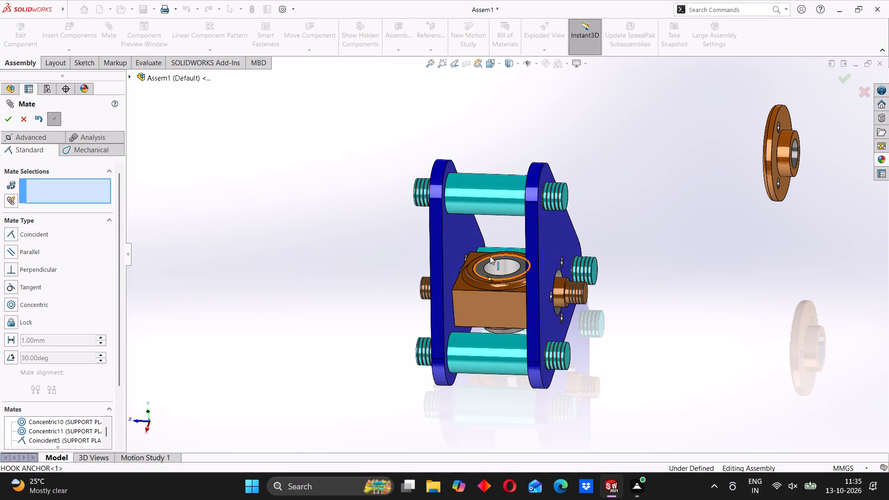
pyautogui.scroll(-3, 490, 256)
pyautogui.moveTo(488, 277); pyautogui.dragTo(492, 275, button='middle')
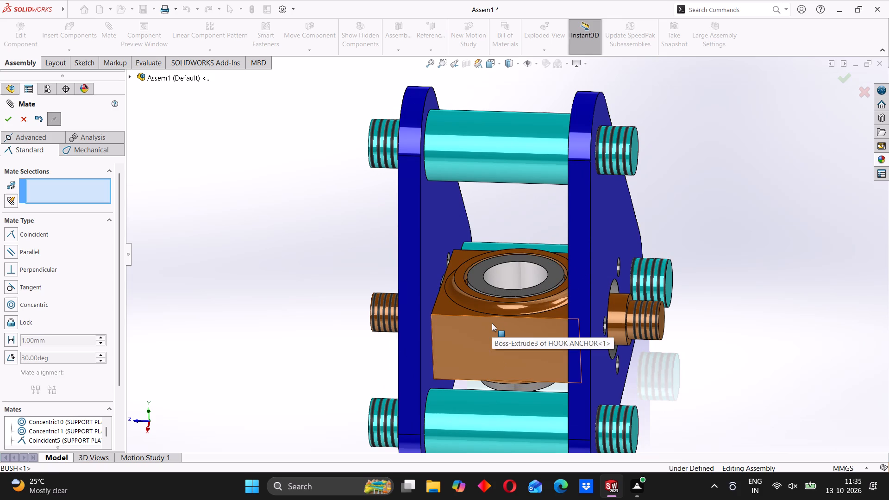
pyautogui.scroll(2, 490, 322)
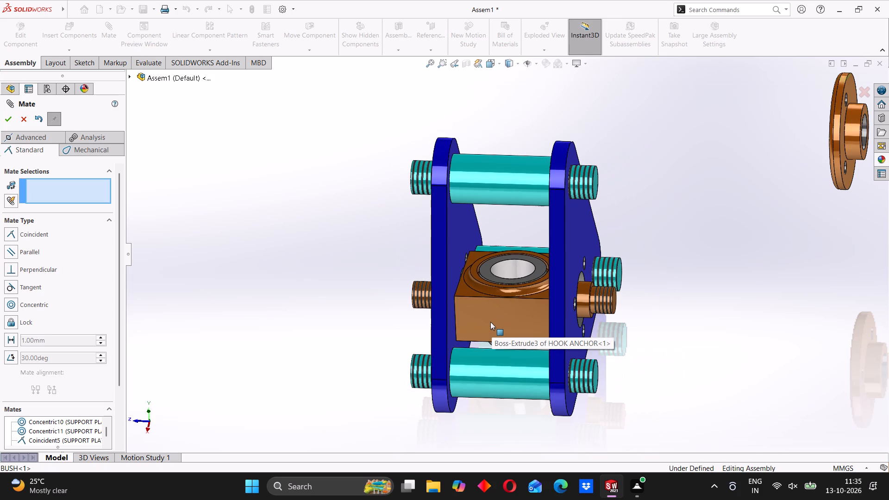
pyautogui.moveTo(490, 321); pyautogui.dragTo(497, 275, button='middle')
pyautogui.moveTo(498, 387); pyautogui.dragTo(470, 276, button='middle')
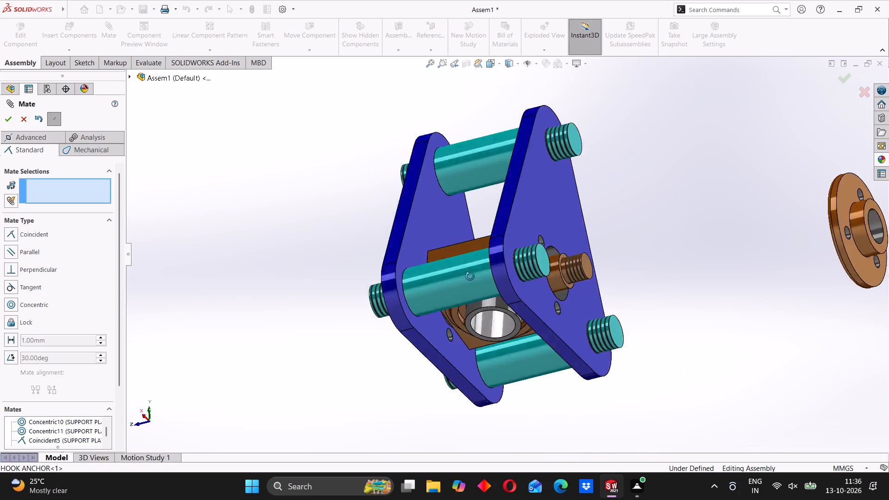
pyautogui.moveTo(470, 276); pyautogui.dragTo(465, 236, button='middle')
pyautogui.scroll(3, 450, 265)
pyautogui.moveTo(450, 264); pyautogui.dragTo(469, 363, button='middle')
pyautogui.moveTo(462, 271); pyautogui.dragTo(473, 318, button='middle')
pyautogui.click(9, 122)
# Insert the CRANE HOOK part from the ASSEMBLY 21 folder and place it below the support plates.
pyautogui.click(75, 38)
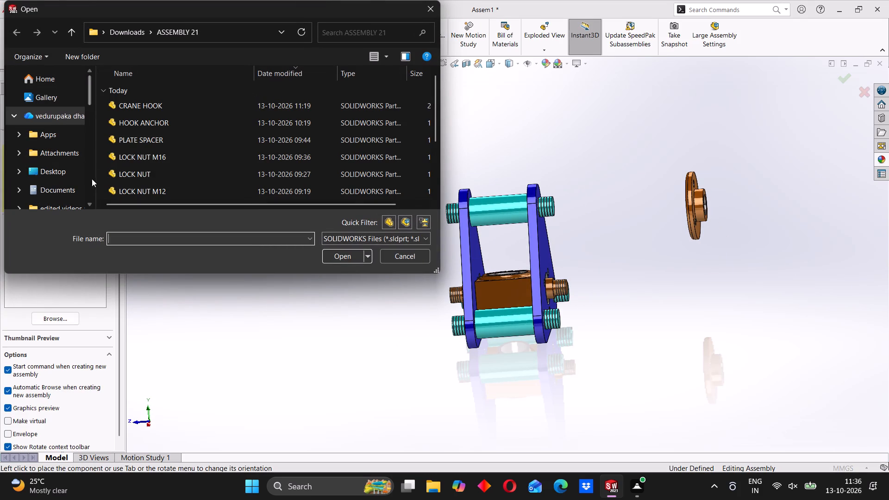
pyautogui.click(141, 106)
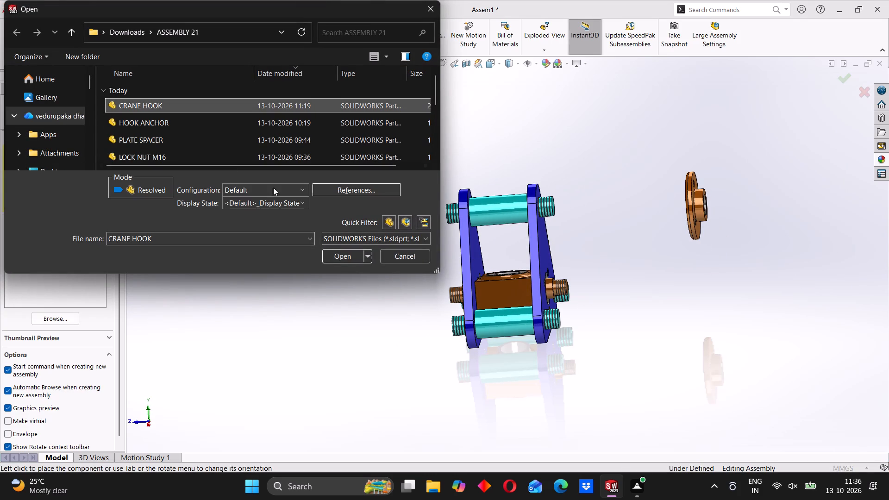
pyautogui.click(336, 255)
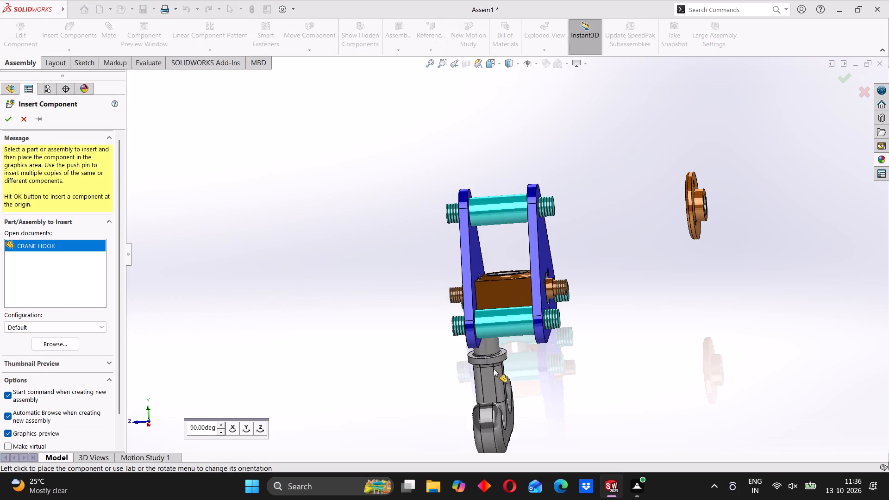
pyautogui.scroll(3, 504, 366)
pyautogui.moveTo(515, 355); pyautogui.dragTo(466, 340, button='middle')
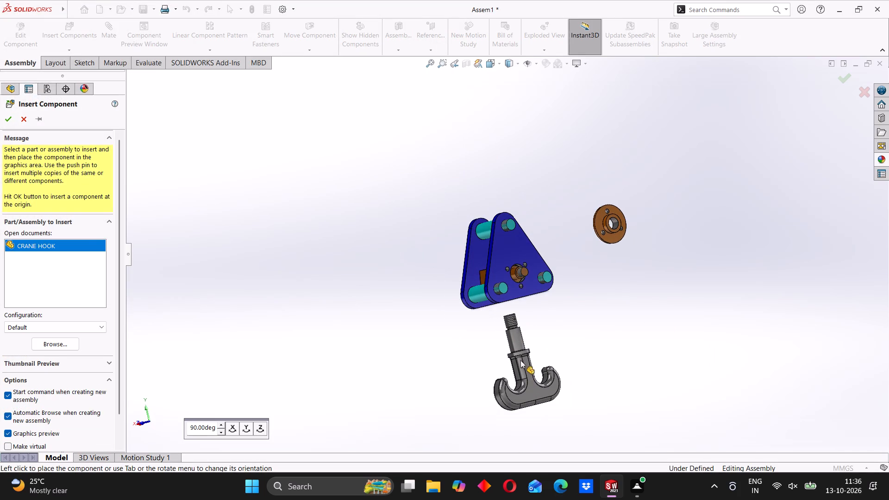
pyautogui.click(520, 360)
# Add a concentric mate between the crane hook's 20 mm cylindrical shank face and the bush's inner bore.
pyautogui.scroll(-4, 507, 335)
pyautogui.moveTo(476, 335); pyautogui.dragTo(513, 317, button='middle')
pyautogui.scroll(-3, 520, 304)
pyautogui.moveTo(506, 326); pyautogui.dragTo(499, 280, button='middle')
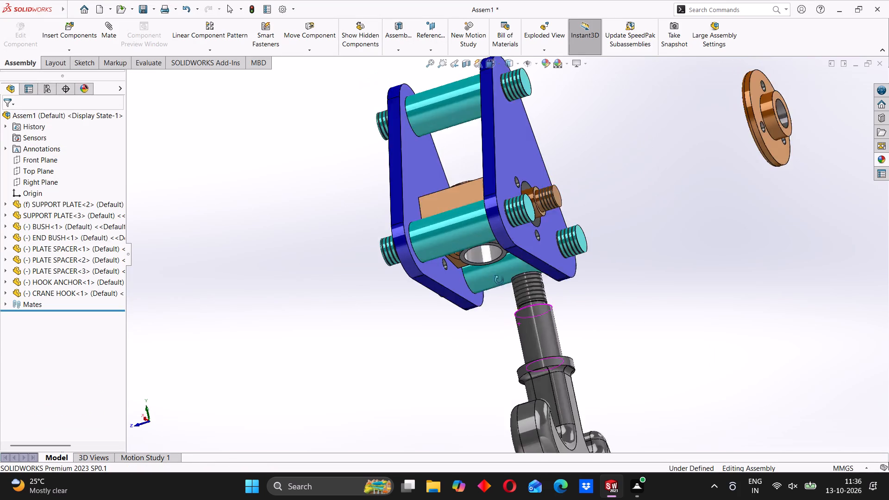
pyautogui.moveTo(499, 280); pyautogui.dragTo(491, 248, button='middle')
pyautogui.scroll(-4, 476, 307)
pyautogui.moveTo(481, 306); pyautogui.dragTo(496, 306, button='middle')
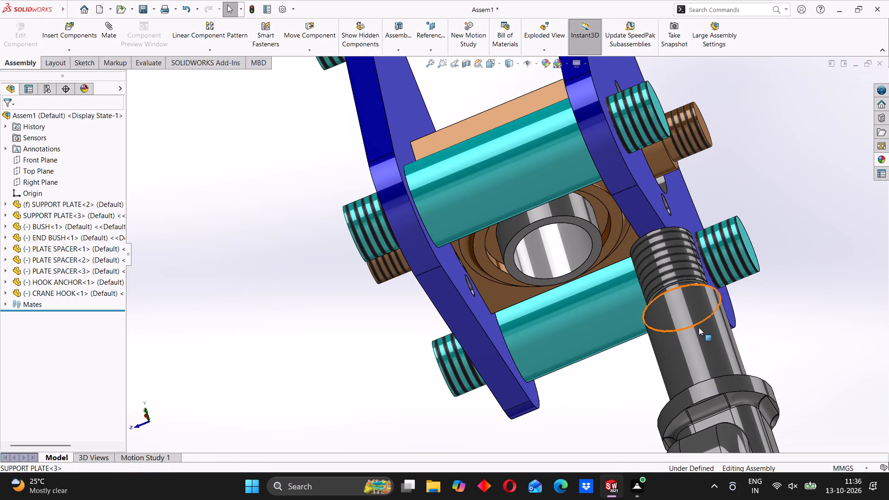
pyautogui.click(699, 327)
pyautogui.click(112, 30)
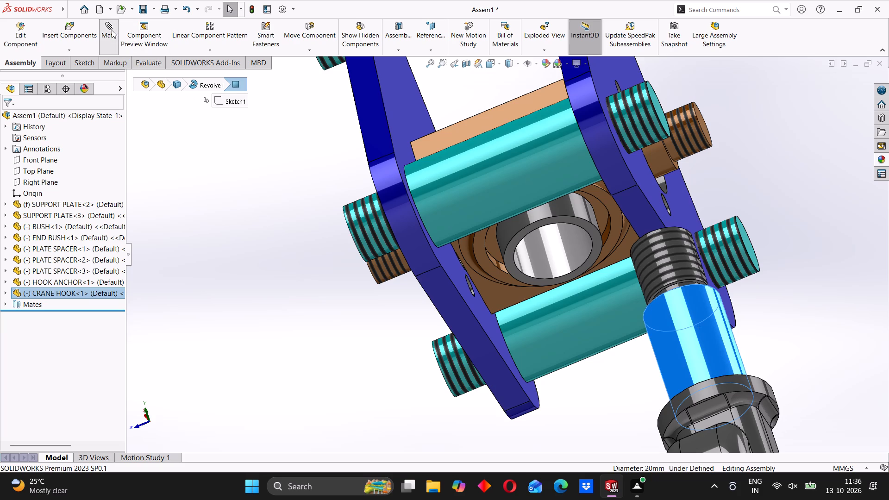
pyautogui.click(558, 245)
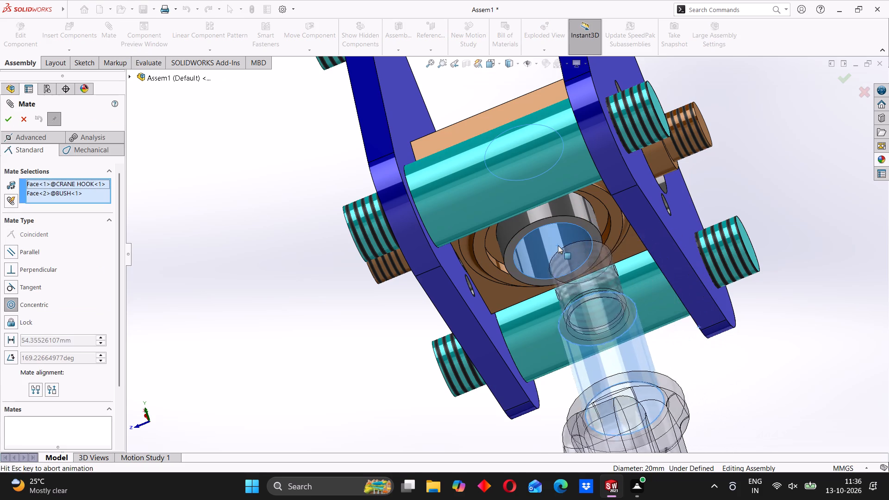
pyautogui.click(702, 222)
# Slide the crane hook up along its axis until its threaded end enters the bush from below.
pyautogui.moveTo(577, 301); pyautogui.dragTo(560, 327, button='middle')
pyautogui.moveTo(562, 330); pyautogui.dragTo(576, 261)
pyautogui.moveTo(530, 250); pyautogui.dragTo(547, 300, button='middle')
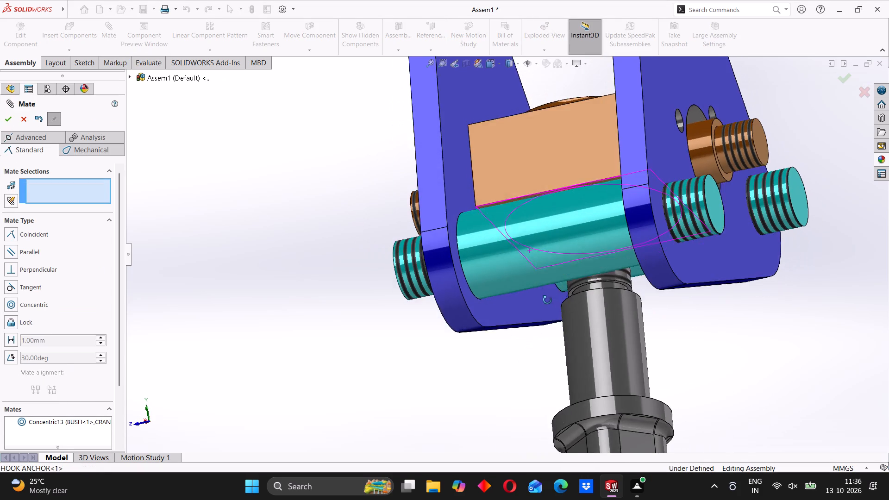
pyautogui.moveTo(547, 300); pyautogui.dragTo(548, 301, button='middle')
pyautogui.moveTo(533, 164); pyautogui.dragTo(545, 192)
pyautogui.moveTo(602, 345); pyautogui.dragTo(598, 254, button='middle')
pyautogui.moveTo(609, 344); pyautogui.dragTo(610, 318)
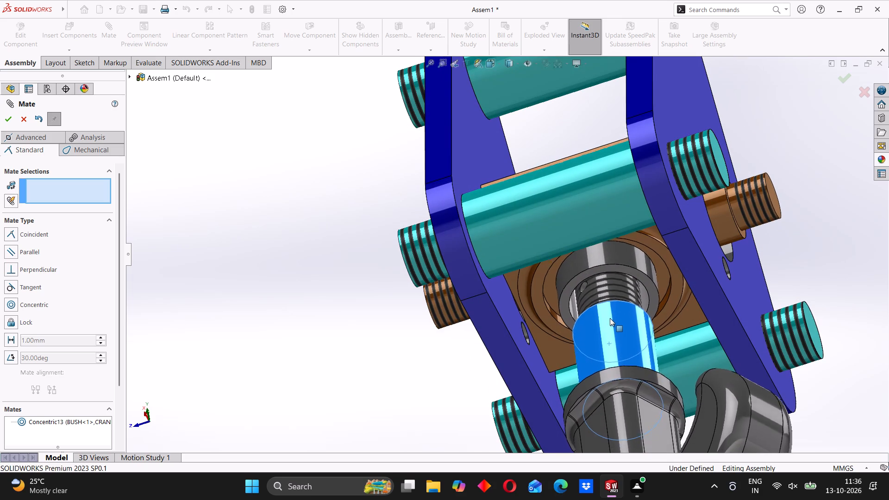
pyautogui.moveTo(610, 318); pyautogui.dragTo(610, 318)
# Add a coincident mate between the crane hook's ring-shaped shoulder face below the thread and the bush's lower end face.
pyautogui.scroll(-3, 610, 312)
pyautogui.moveTo(607, 312); pyautogui.dragTo(589, 302, button='middle')
pyautogui.scroll(-2, 588, 300)
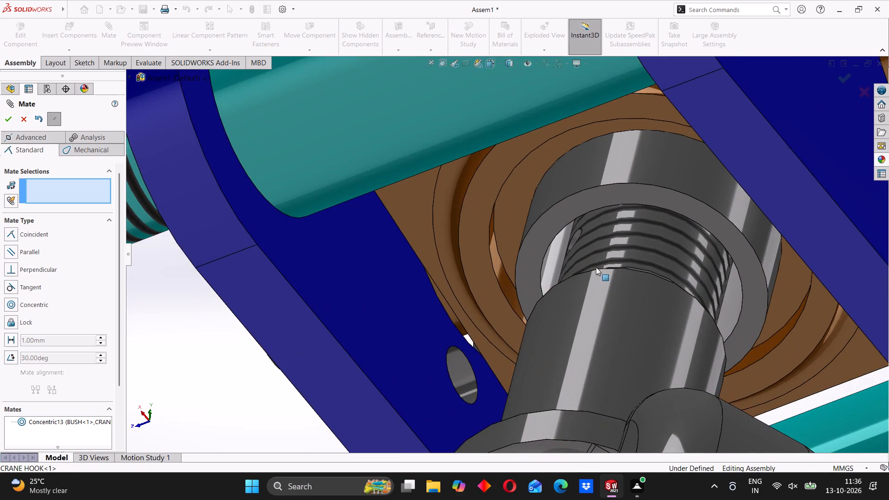
pyautogui.scroll(-4, 599, 257)
pyautogui.moveTo(593, 272); pyautogui.dragTo(583, 353, button='middle')
pyautogui.moveTo(498, 327); pyautogui.dragTo(511, 361, button='middle')
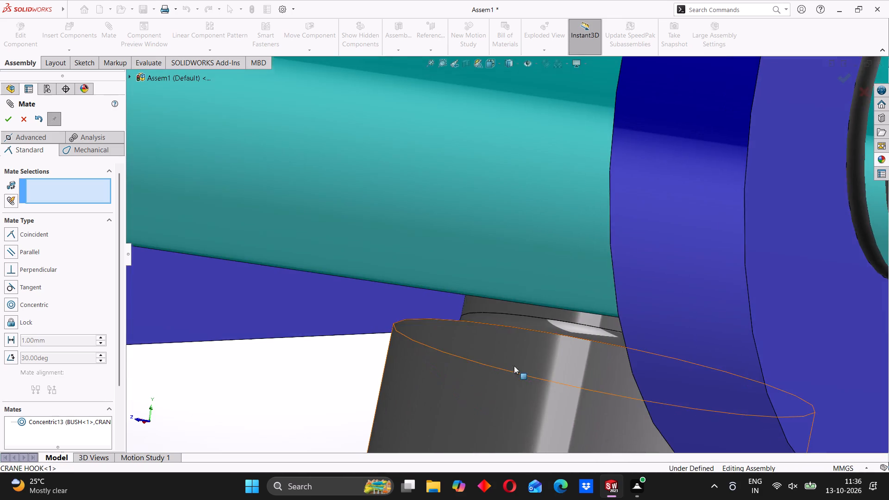
pyautogui.scroll(-4, 502, 347)
pyautogui.scroll(4, 474, 277)
pyautogui.moveTo(474, 277); pyautogui.dragTo(480, 404, button='middle')
pyautogui.click(454, 236)
pyautogui.scroll(8, 499, 256)
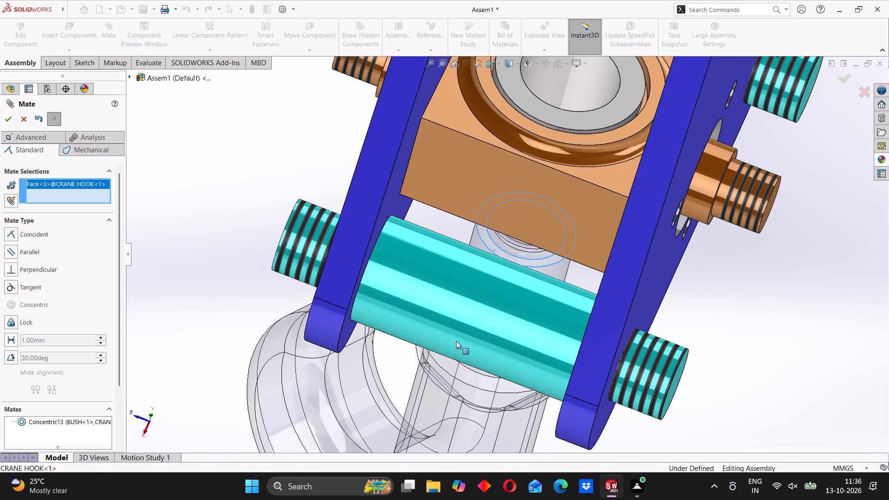
pyautogui.moveTo(454, 346); pyautogui.dragTo(489, 186, button='middle')
pyautogui.moveTo(370, 425); pyautogui.dragTo(372, 418, button='middle')
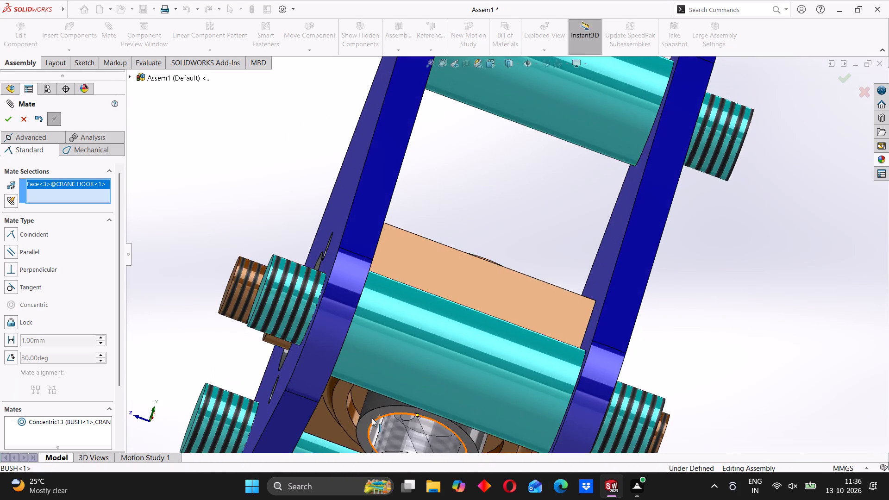
pyautogui.scroll(-3, 372, 418)
pyautogui.click(384, 394)
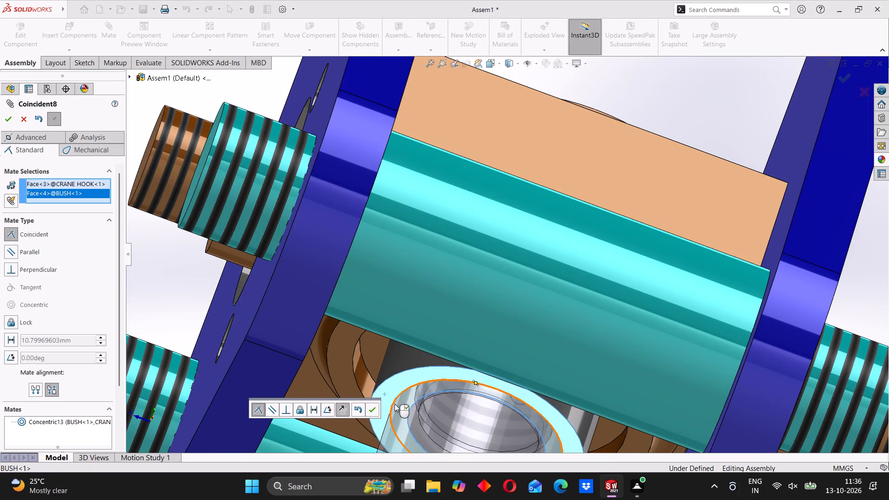
pyautogui.click(374, 409)
# Rotate the crane hook about its shank axis until its two hook arms lie parallel to the support plates.
pyautogui.scroll(2, 422, 407)
pyautogui.scroll(1, 451, 378)
pyautogui.moveTo(451, 378); pyautogui.dragTo(457, 400, button='middle')
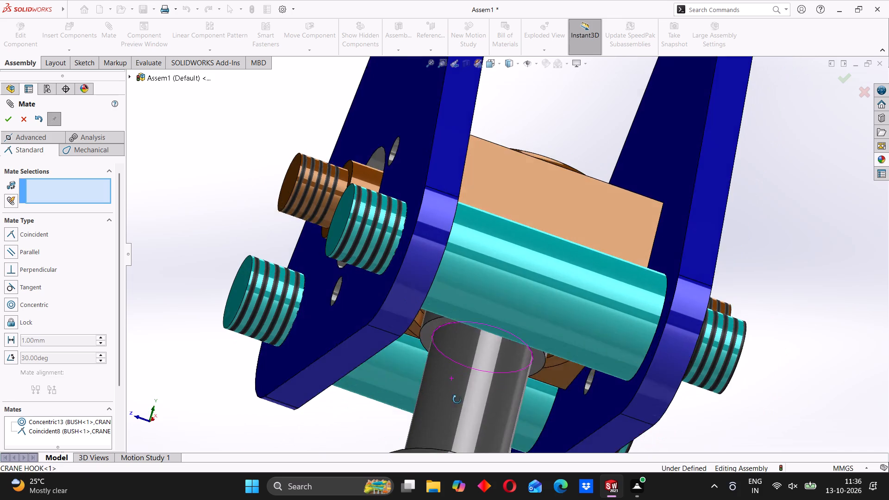
pyautogui.moveTo(457, 400); pyautogui.dragTo(455, 431, button='middle')
pyautogui.moveTo(454, 378); pyautogui.dragTo(437, 452, button='middle')
pyautogui.scroll(4, 471, 352)
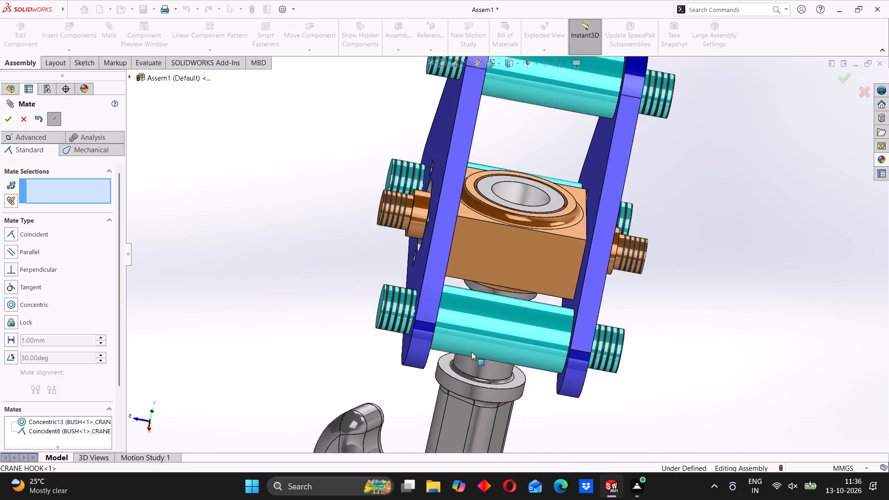
pyautogui.scroll(6, 475, 375)
pyautogui.moveTo(507, 394); pyautogui.dragTo(477, 391)
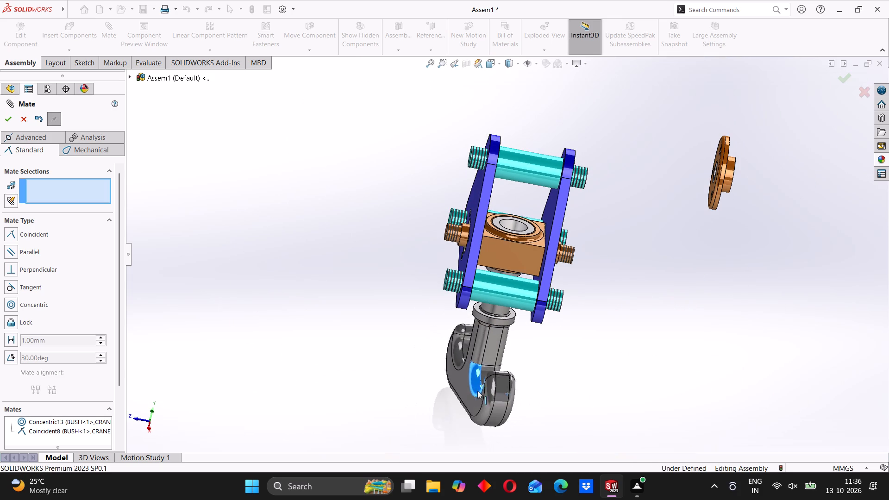
pyautogui.moveTo(477, 391); pyautogui.dragTo(462, 387)
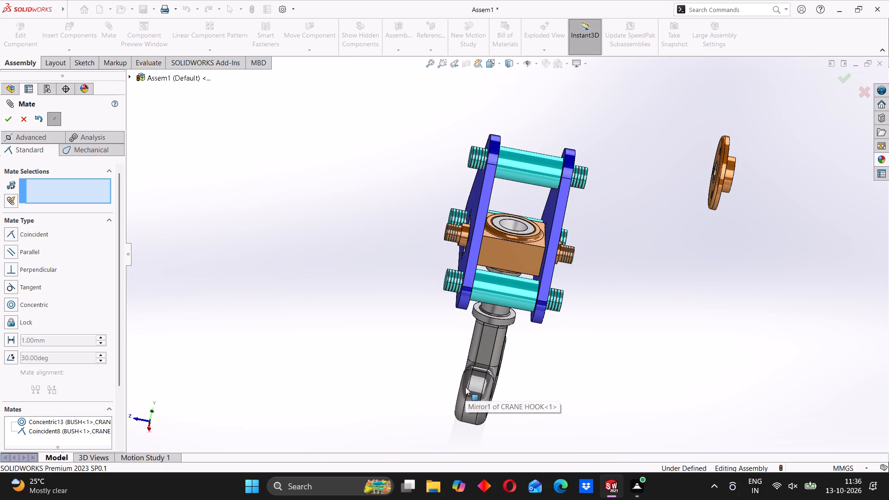
pyautogui.scroll(2, 551, 364)
pyautogui.moveTo(564, 341); pyautogui.dragTo(505, 327, button='middle')
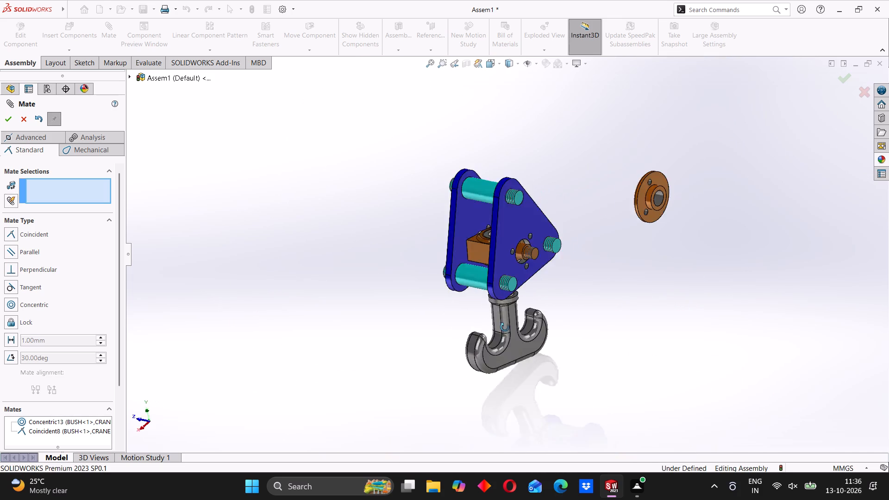
# Rotate the crane hook about its shank axis to line its two arms up with the support plates.
pyautogui.moveTo(505, 327); pyautogui.dragTo(450, 325, button='middle')
pyautogui.moveTo(589, 348); pyautogui.dragTo(612, 333)
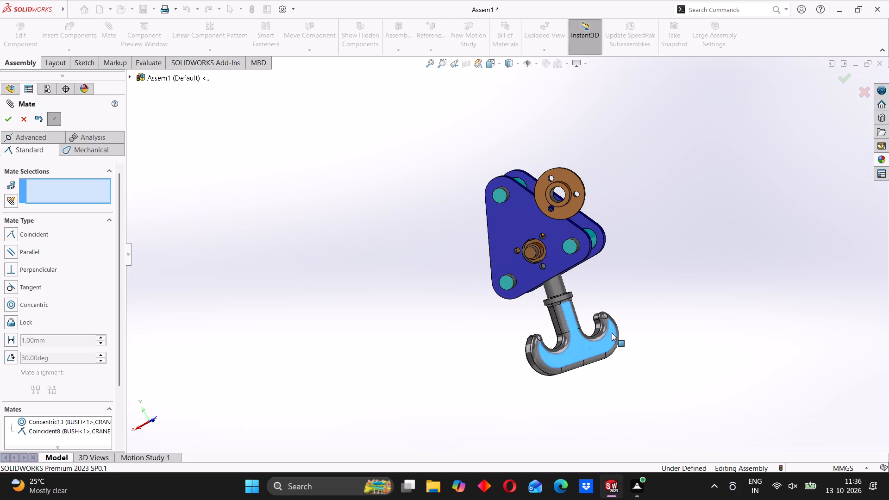
pyautogui.moveTo(612, 333); pyautogui.dragTo(595, 339)
pyautogui.moveTo(559, 347); pyautogui.dragTo(523, 354)
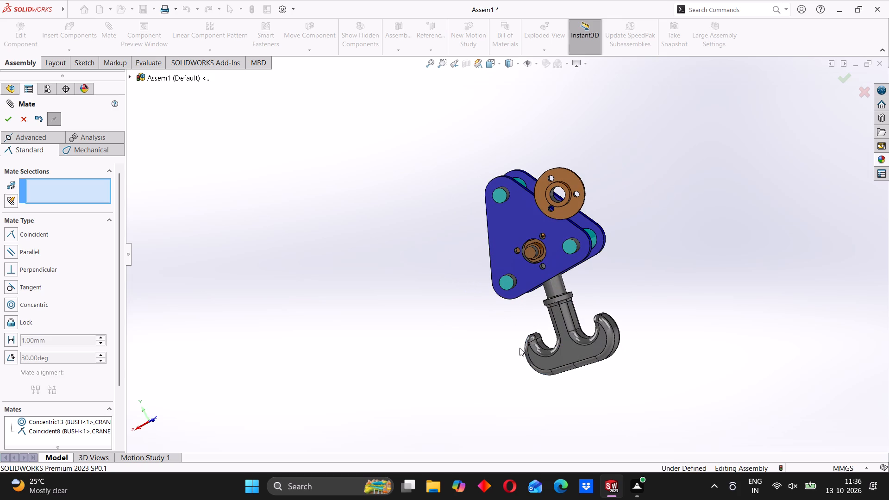
pyautogui.moveTo(518, 341); pyautogui.dragTo(573, 357, button='middle')
pyautogui.scroll(-3, 446, 311)
pyautogui.moveTo(435, 317); pyautogui.dragTo(484, 319, button='middle')
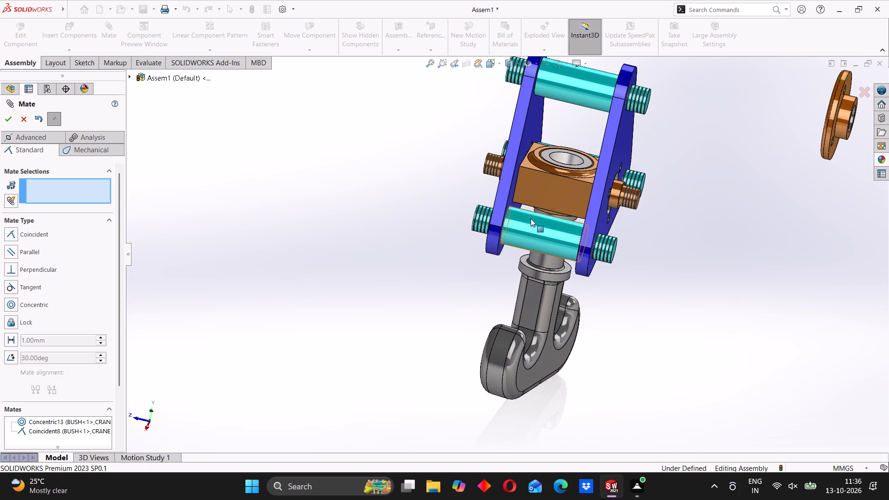
pyautogui.moveTo(557, 178); pyautogui.dragTo(556, 184)
pyautogui.moveTo(502, 349); pyautogui.dragTo(514, 355)
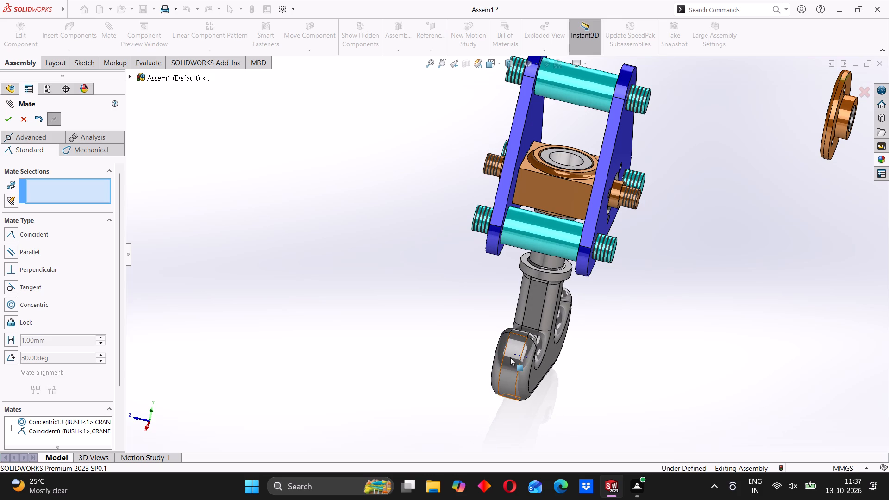
# Examine from several sides how the hook anchor, bush and crane hook sit between the two support plates.
pyautogui.moveTo(607, 253); pyautogui.dragTo(518, 206, button='middle')
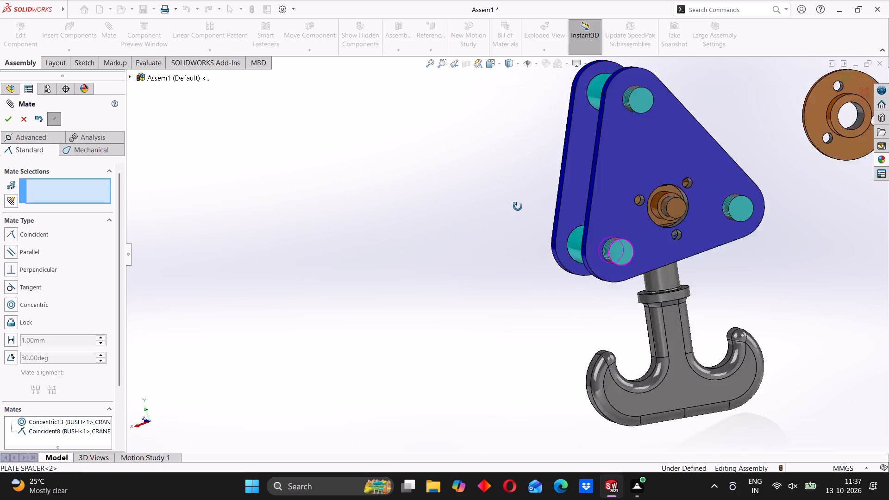
pyautogui.moveTo(518, 206); pyautogui.dragTo(586, 231, button='middle')
pyautogui.scroll(-6, 591, 200)
pyautogui.middleClick(628, 243)
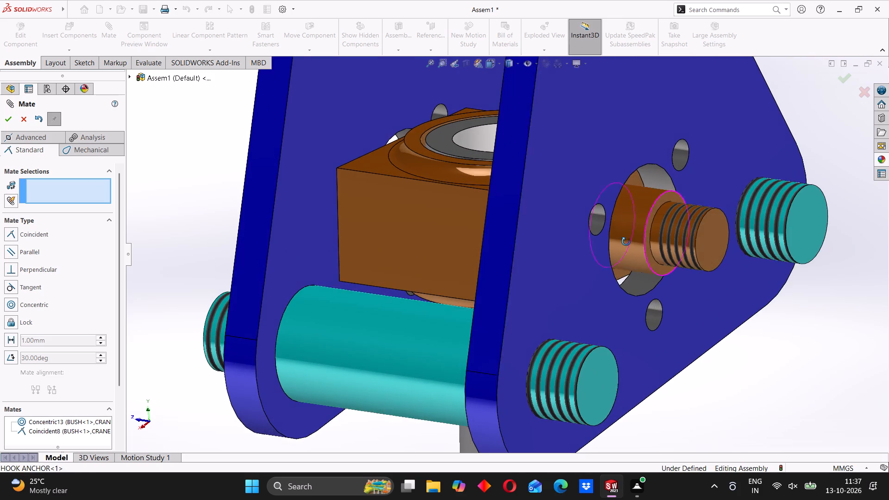
pyautogui.scroll(3, 626, 242)
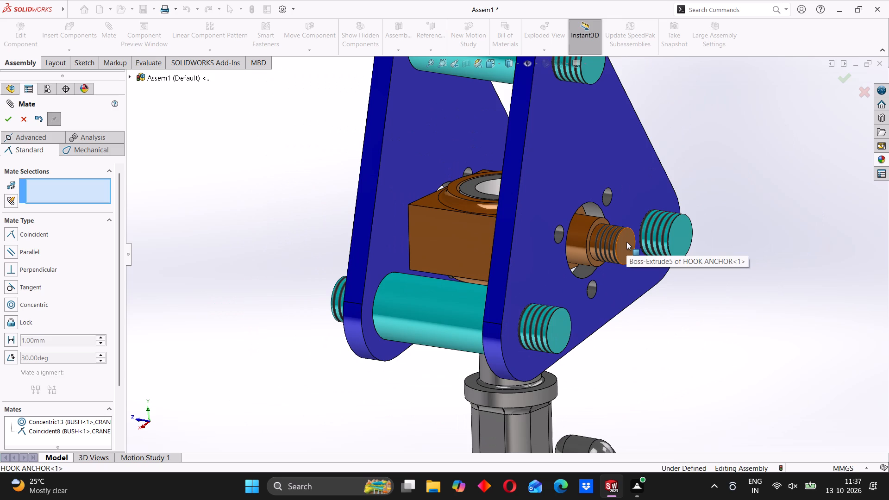
pyautogui.scroll(6, 498, 237)
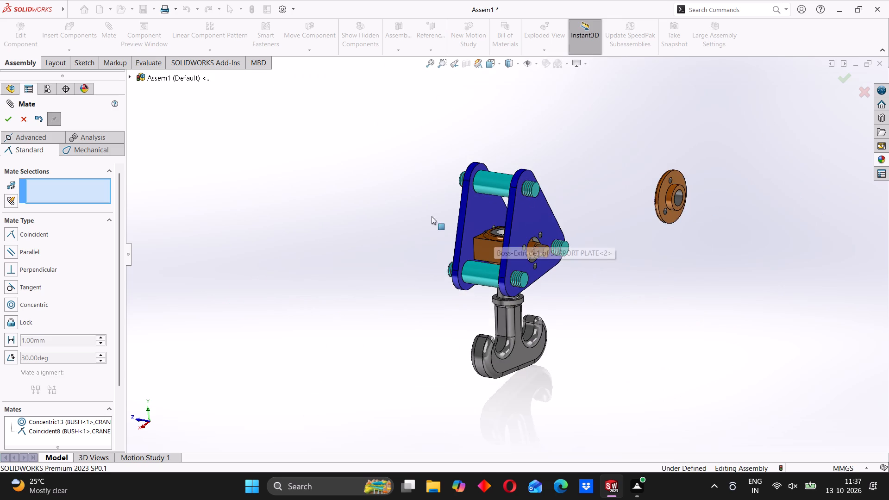
pyautogui.moveTo(395, 217); pyautogui.dragTo(439, 213, button='middle')
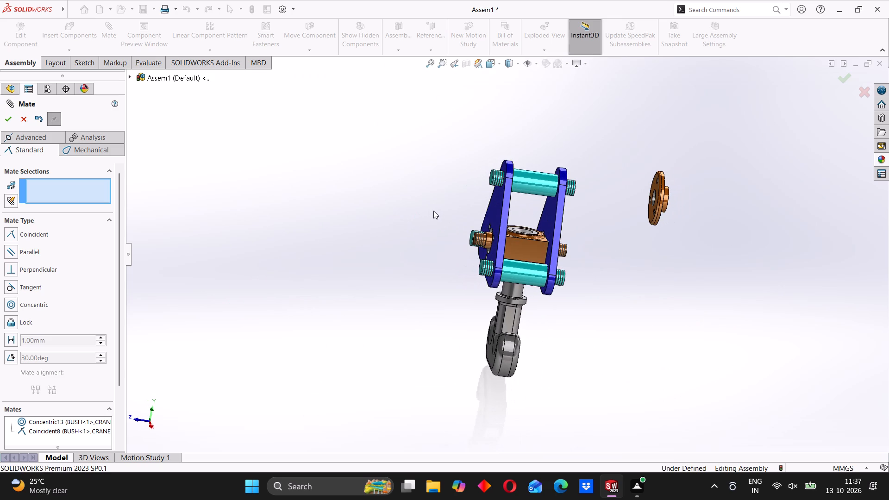
pyautogui.scroll(3, 446, 214)
pyautogui.scroll(-3, 540, 231)
pyautogui.moveTo(559, 250); pyautogui.dragTo(533, 254, button='middle')
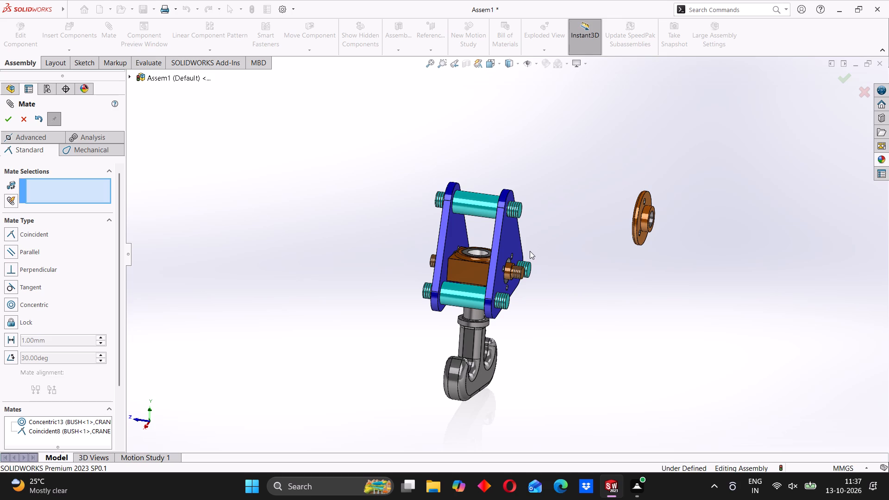
pyautogui.scroll(2, 518, 309)
pyautogui.moveTo(528, 304); pyautogui.dragTo(519, 304, button='middle')
pyautogui.scroll(-2, 482, 286)
pyautogui.moveTo(450, 279); pyautogui.dragTo(466, 273, button='middle')
pyautogui.scroll(-3, 467, 256)
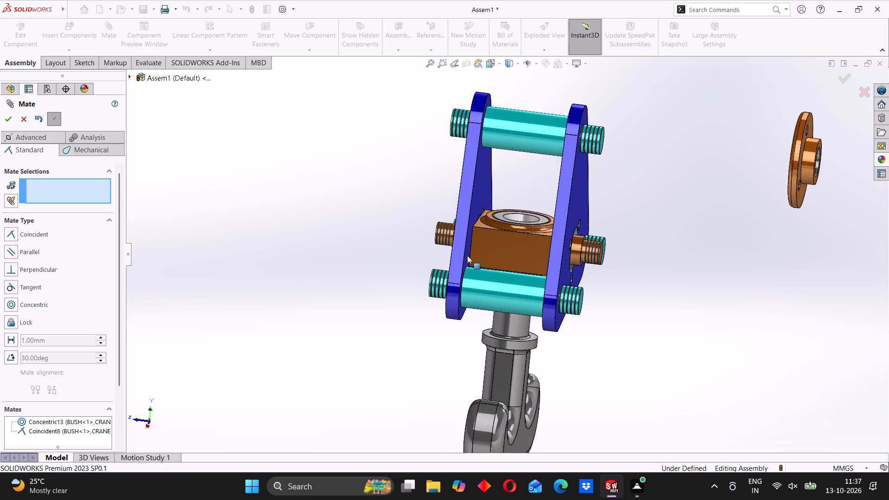
pyautogui.scroll(-1, 467, 256)
pyautogui.moveTo(546, 226); pyautogui.dragTo(525, 259, button='middle')
pyautogui.scroll(-3, 528, 212)
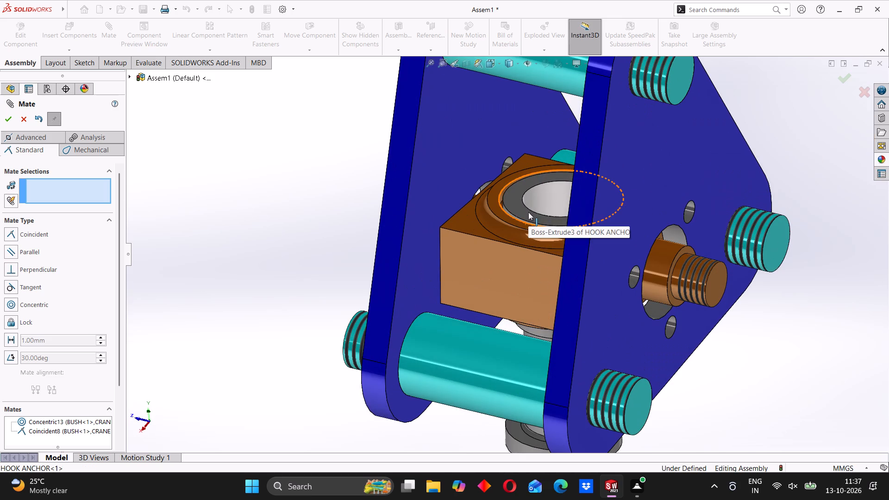
pyautogui.scroll(4, 499, 268)
pyautogui.moveTo(500, 268); pyautogui.dragTo(512, 247, button='middle')
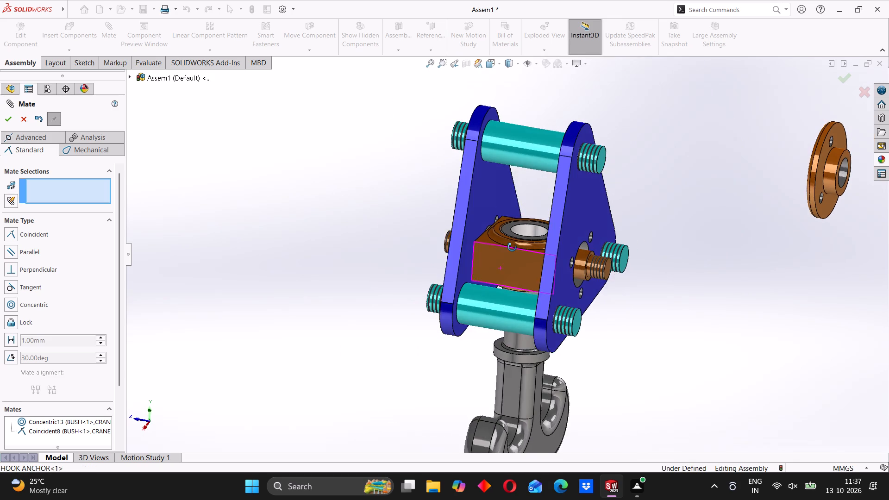
pyautogui.moveTo(512, 247); pyautogui.dragTo(510, 224, button='middle')
pyautogui.moveTo(380, 221); pyautogui.dragTo(525, 238, button='middle')
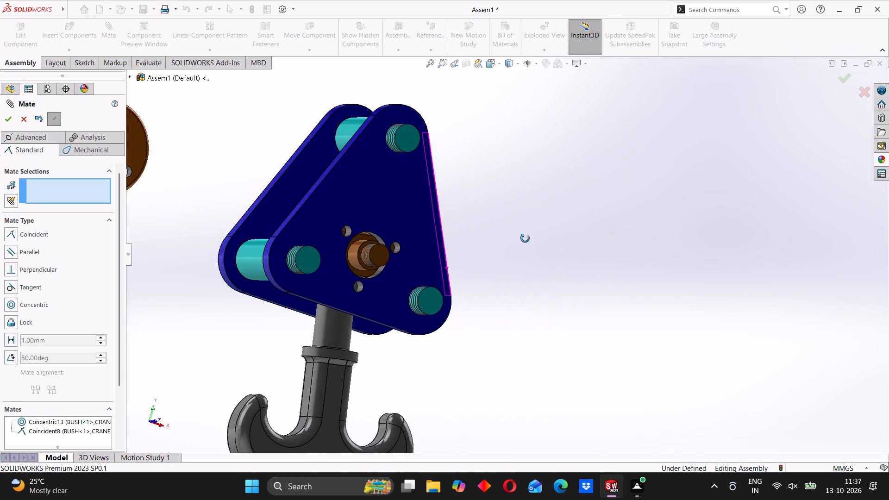
pyautogui.moveTo(525, 238); pyautogui.dragTo(352, 249, button='middle')
pyautogui.scroll(1, 664, 215)
pyautogui.moveTo(660, 219); pyautogui.dragTo(615, 258, button='middle')
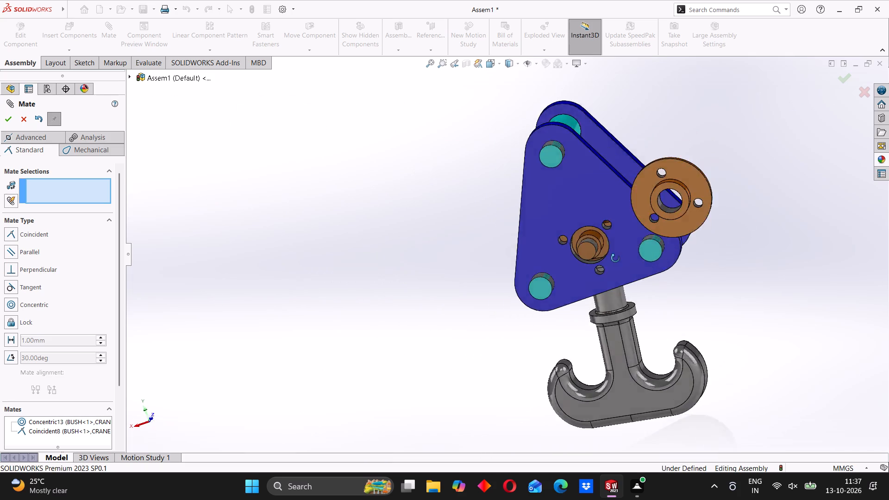
pyautogui.moveTo(615, 258); pyautogui.dragTo(625, 262, button='middle')
pyautogui.scroll(-2, 514, 213)
pyautogui.moveTo(471, 234); pyautogui.dragTo(529, 225, button='middle')
pyautogui.scroll(-2, 557, 202)
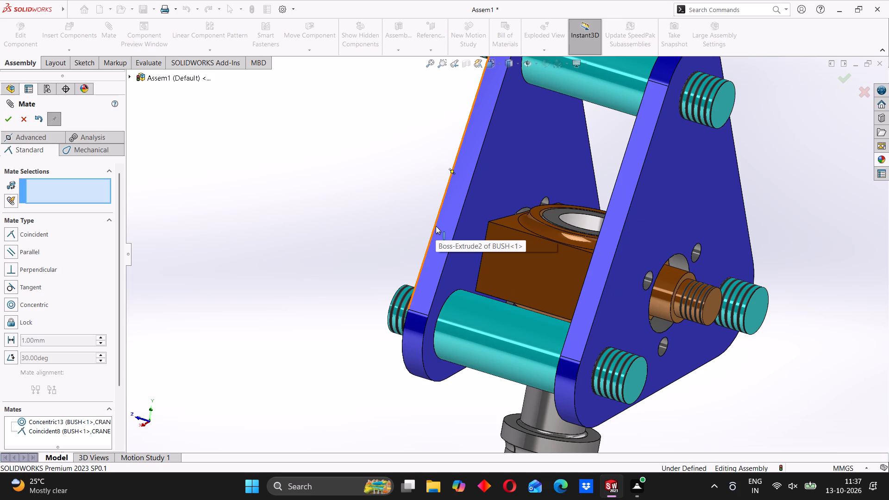
pyautogui.scroll(1, 442, 231)
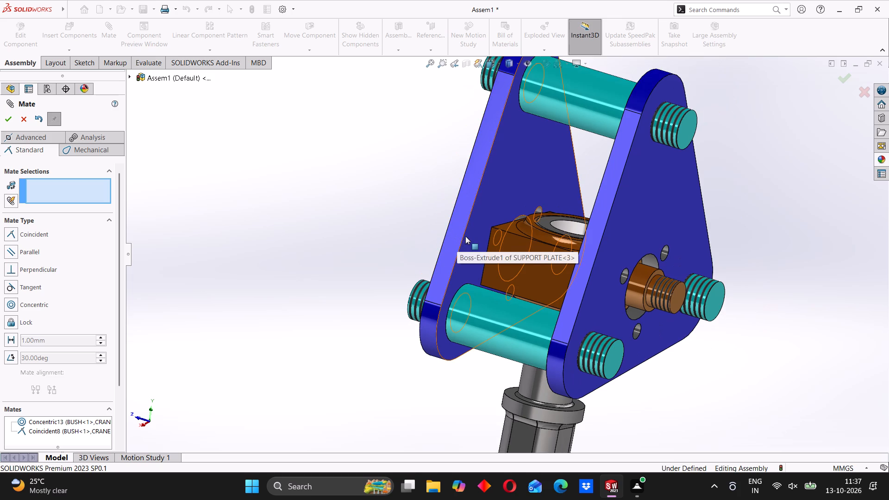
pyautogui.scroll(3, 489, 243)
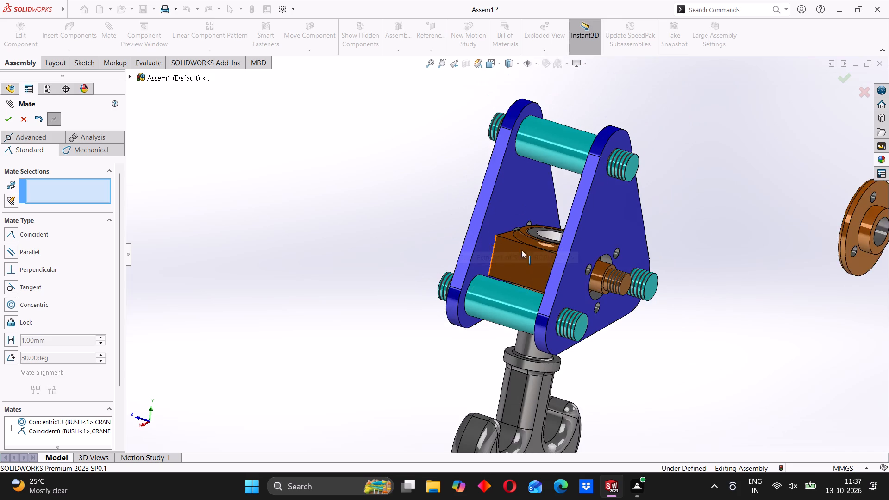
pyautogui.moveTo(550, 256); pyautogui.dragTo(566, 297, button='middle')
pyautogui.scroll(-2, 532, 249)
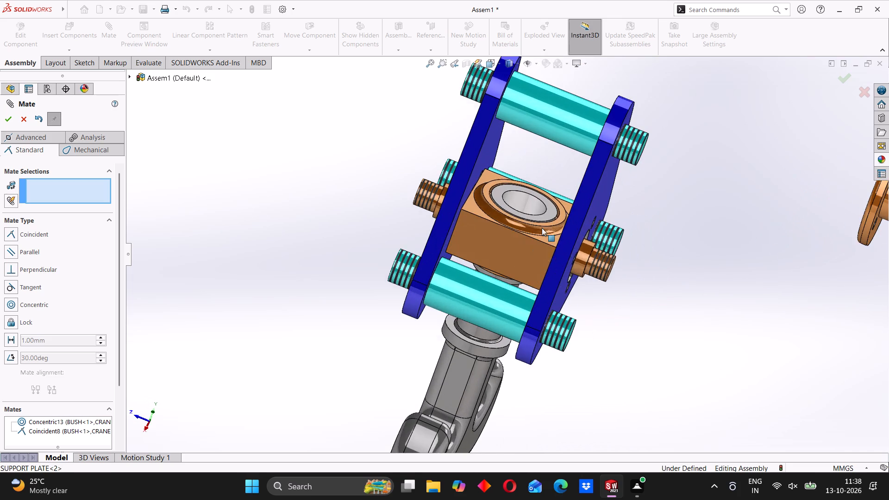
pyautogui.scroll(3, 545, 227)
pyautogui.moveTo(511, 293); pyautogui.dragTo(527, 223, button='middle')
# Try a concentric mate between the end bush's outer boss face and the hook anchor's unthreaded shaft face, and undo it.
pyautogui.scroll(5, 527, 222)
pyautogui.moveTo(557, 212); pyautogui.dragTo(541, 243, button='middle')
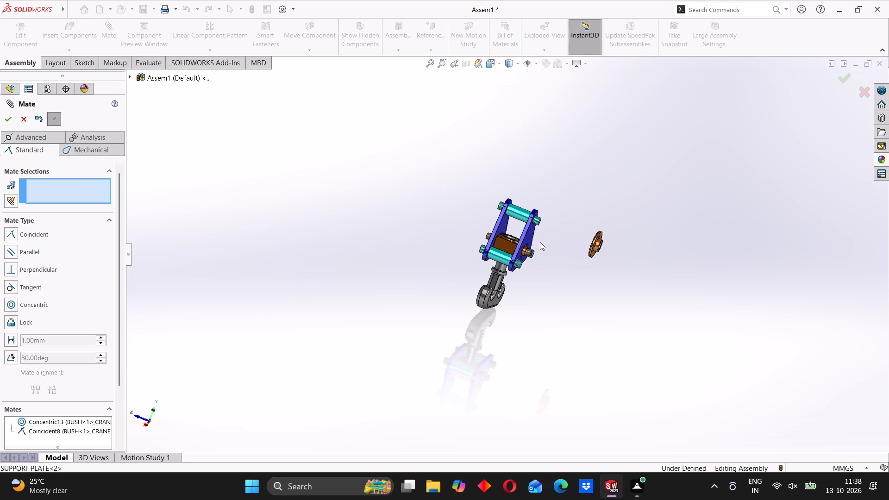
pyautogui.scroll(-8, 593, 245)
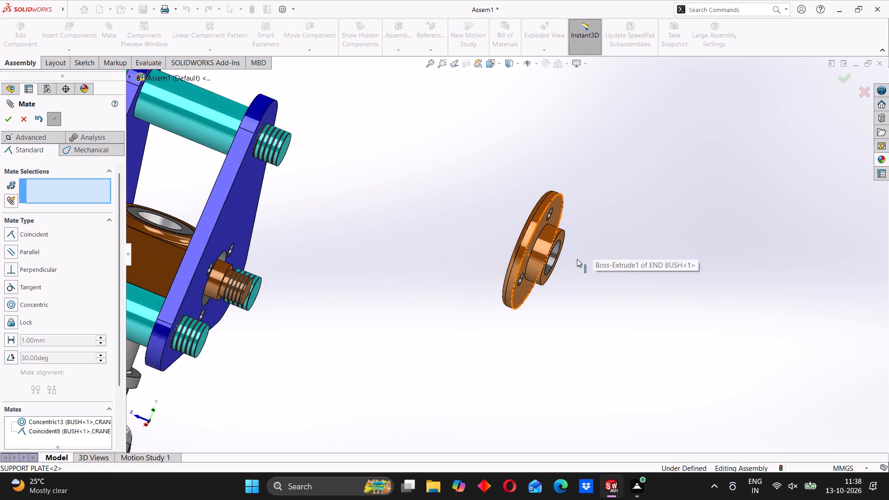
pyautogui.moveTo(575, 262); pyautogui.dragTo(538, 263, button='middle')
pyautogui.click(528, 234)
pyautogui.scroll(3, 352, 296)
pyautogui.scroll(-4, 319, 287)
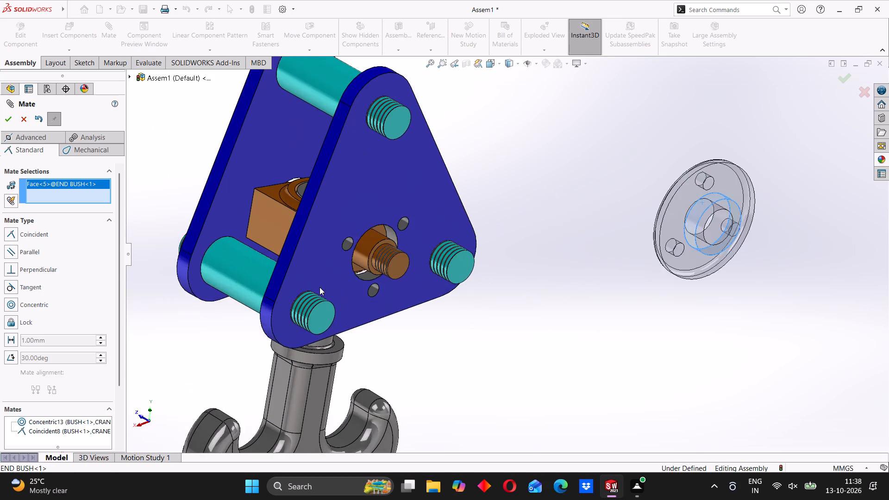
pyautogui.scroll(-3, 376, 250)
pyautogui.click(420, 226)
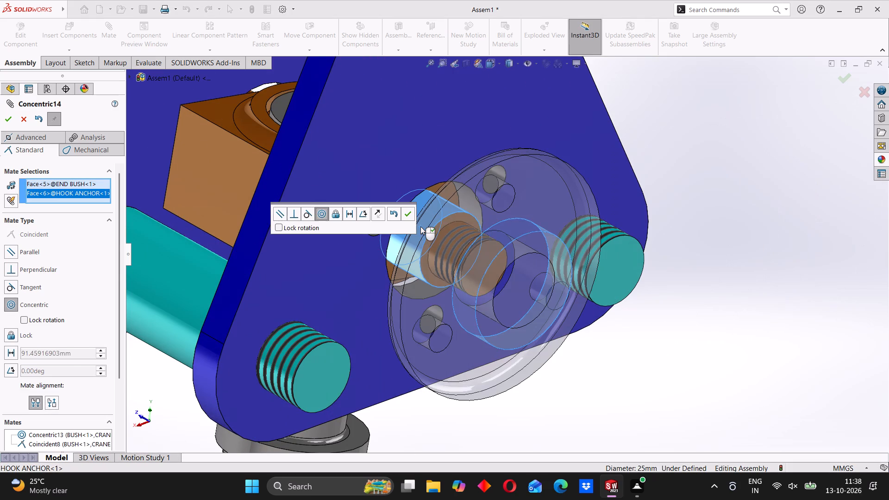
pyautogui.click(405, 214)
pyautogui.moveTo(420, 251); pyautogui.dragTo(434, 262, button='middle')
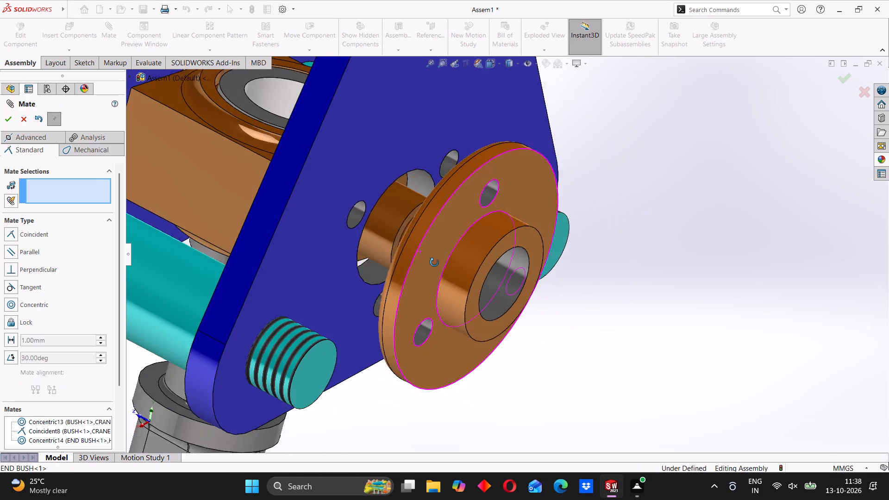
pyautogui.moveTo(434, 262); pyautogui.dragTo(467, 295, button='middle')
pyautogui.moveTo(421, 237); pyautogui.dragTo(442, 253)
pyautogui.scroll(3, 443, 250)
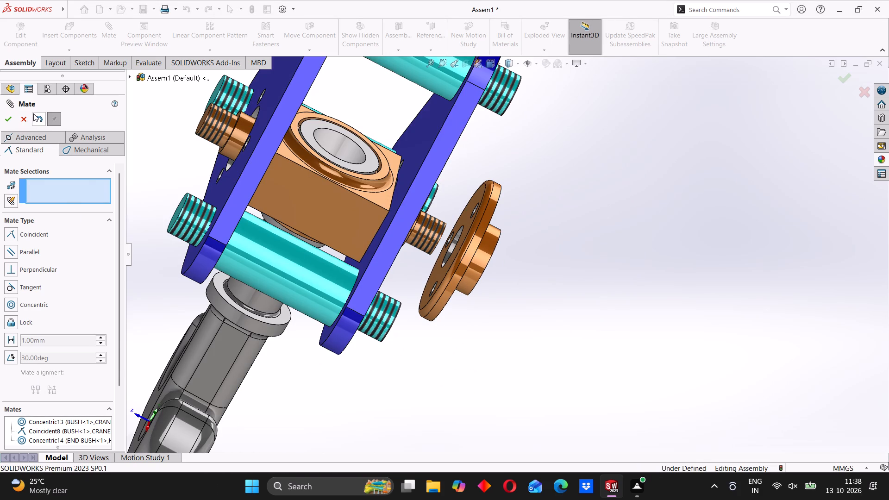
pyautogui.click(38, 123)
# Add a concentric mate between the end bush's inner bore and the hook anchor's unthreaded shaft, flipped so the boss faces the support plate.
pyautogui.scroll(7, 546, 225)
pyautogui.moveTo(588, 255); pyautogui.dragTo(604, 260, button='middle')
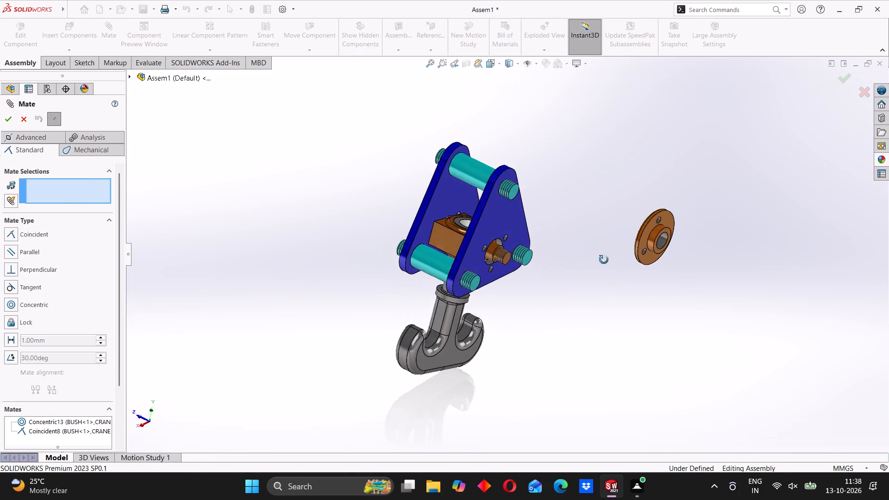
pyautogui.moveTo(604, 260); pyautogui.dragTo(603, 260, button='middle')
pyautogui.scroll(-2, 649, 234)
pyautogui.click(653, 245)
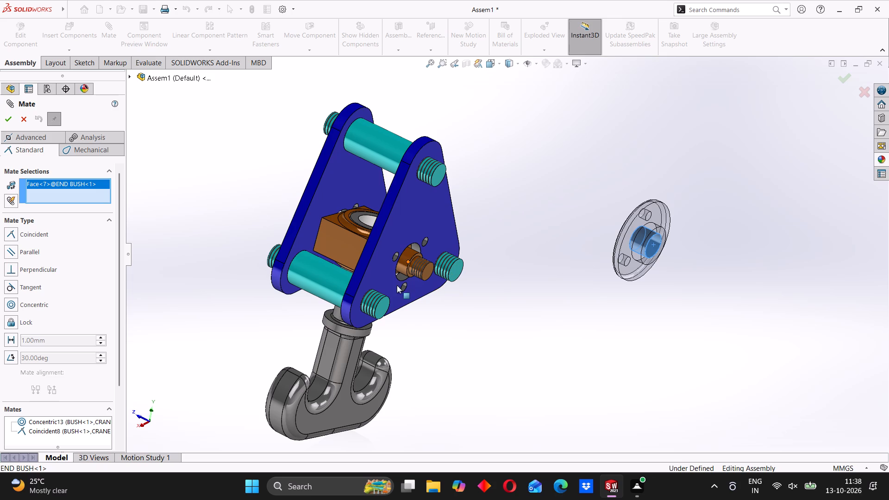
pyautogui.click(406, 262)
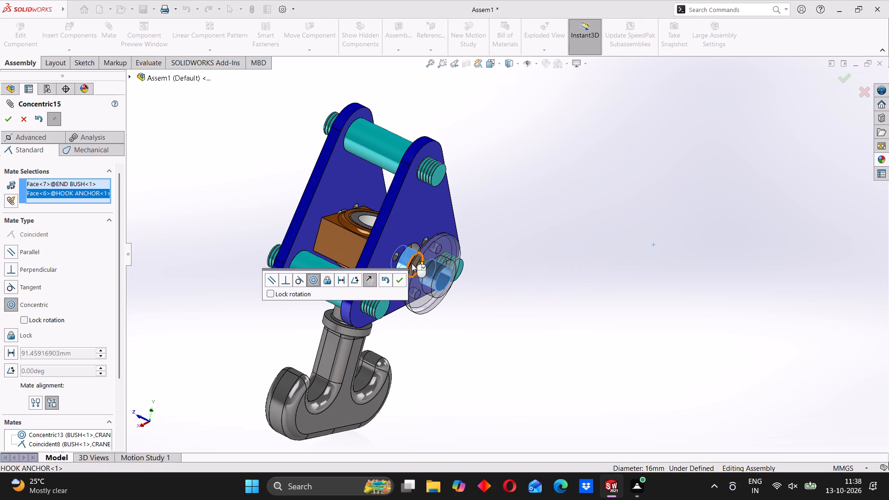
pyautogui.click(373, 279)
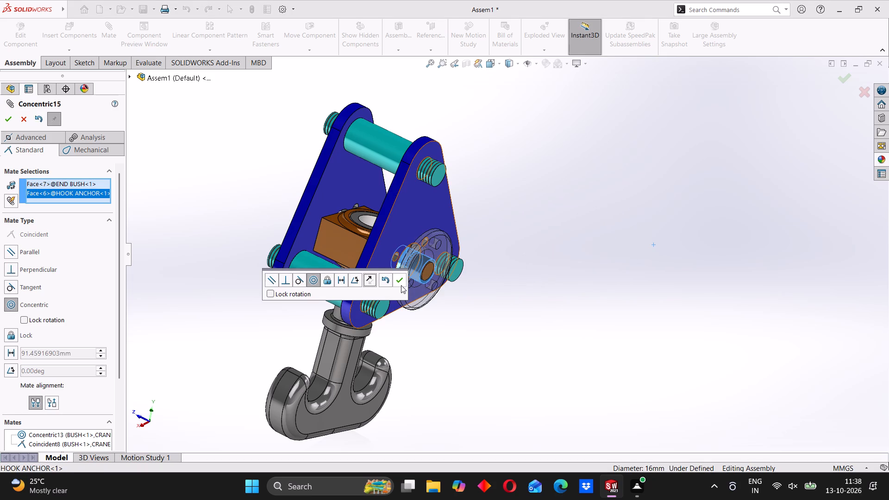
pyautogui.click(400, 284)
# Slide the end bush outward along its axis, clear of the hook anchor's threaded end.
pyautogui.moveTo(417, 273); pyautogui.dragTo(441, 297, button='middle')
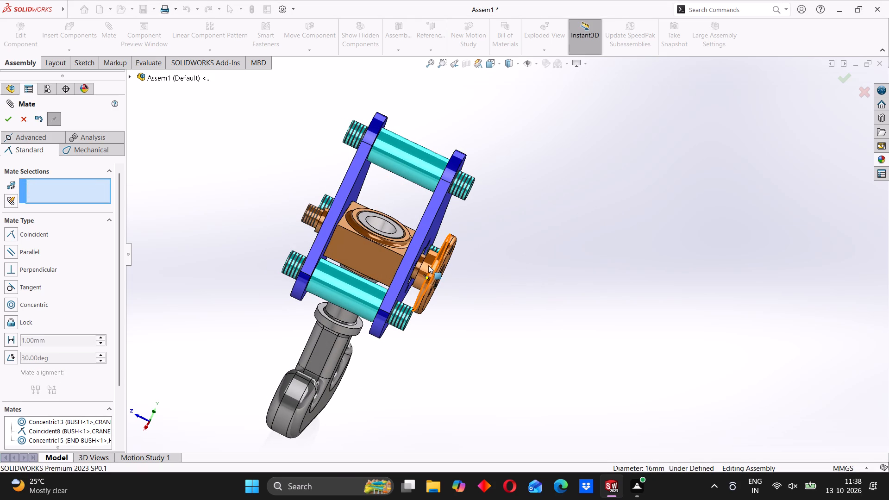
pyautogui.scroll(-5, 436, 273)
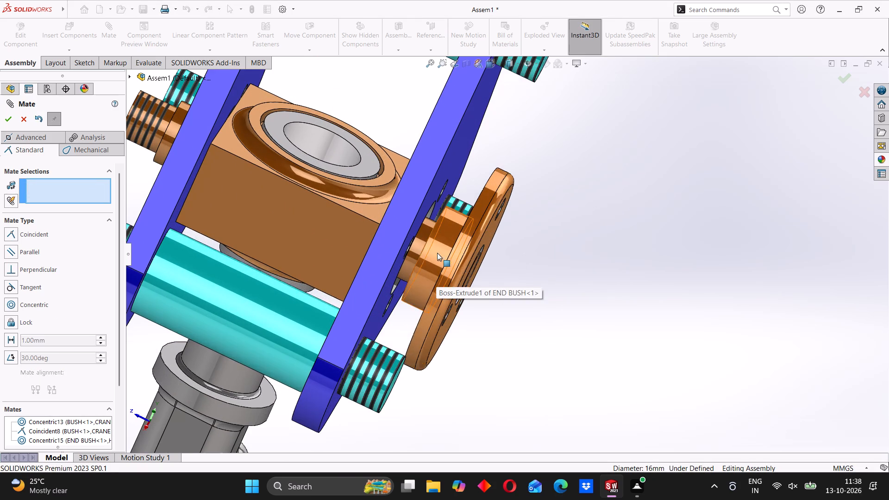
pyautogui.moveTo(437, 253); pyautogui.dragTo(570, 322)
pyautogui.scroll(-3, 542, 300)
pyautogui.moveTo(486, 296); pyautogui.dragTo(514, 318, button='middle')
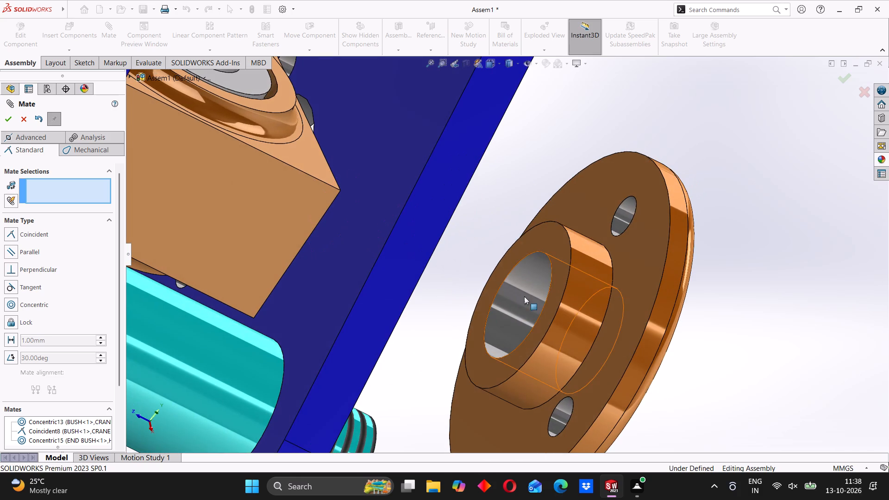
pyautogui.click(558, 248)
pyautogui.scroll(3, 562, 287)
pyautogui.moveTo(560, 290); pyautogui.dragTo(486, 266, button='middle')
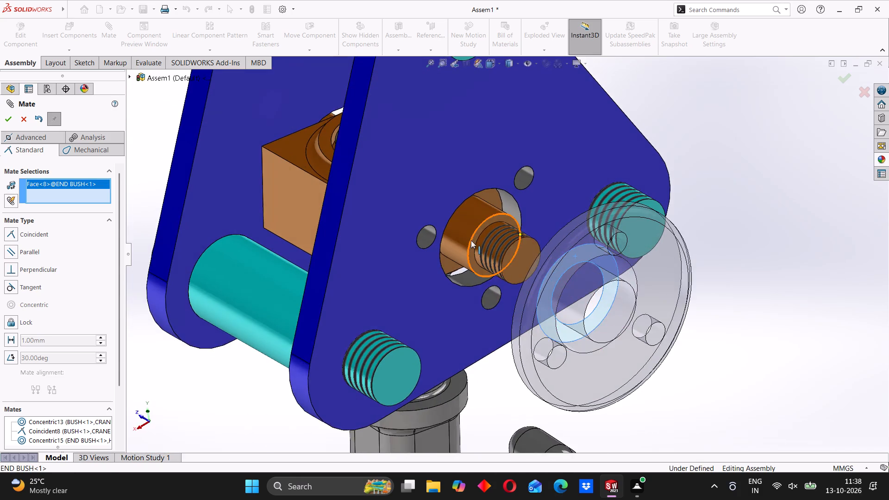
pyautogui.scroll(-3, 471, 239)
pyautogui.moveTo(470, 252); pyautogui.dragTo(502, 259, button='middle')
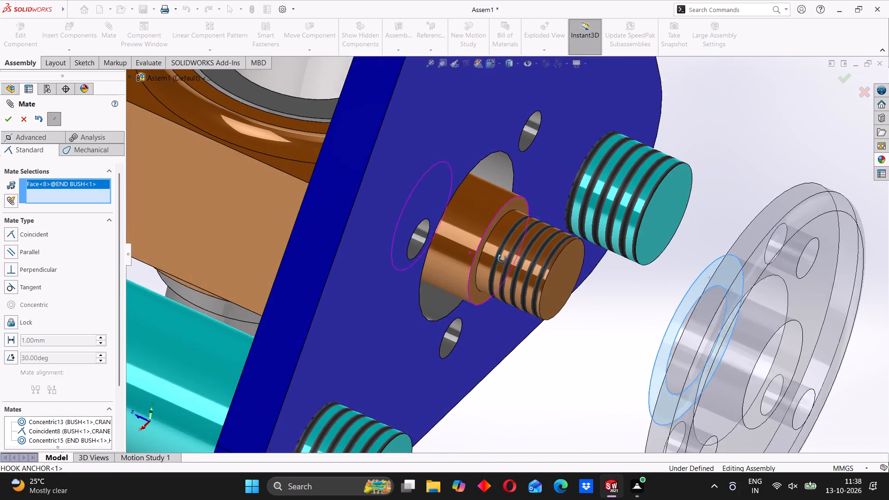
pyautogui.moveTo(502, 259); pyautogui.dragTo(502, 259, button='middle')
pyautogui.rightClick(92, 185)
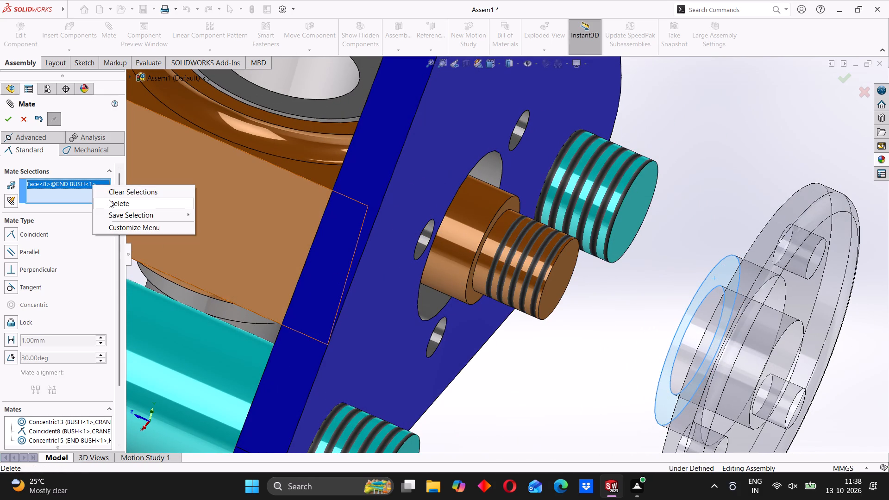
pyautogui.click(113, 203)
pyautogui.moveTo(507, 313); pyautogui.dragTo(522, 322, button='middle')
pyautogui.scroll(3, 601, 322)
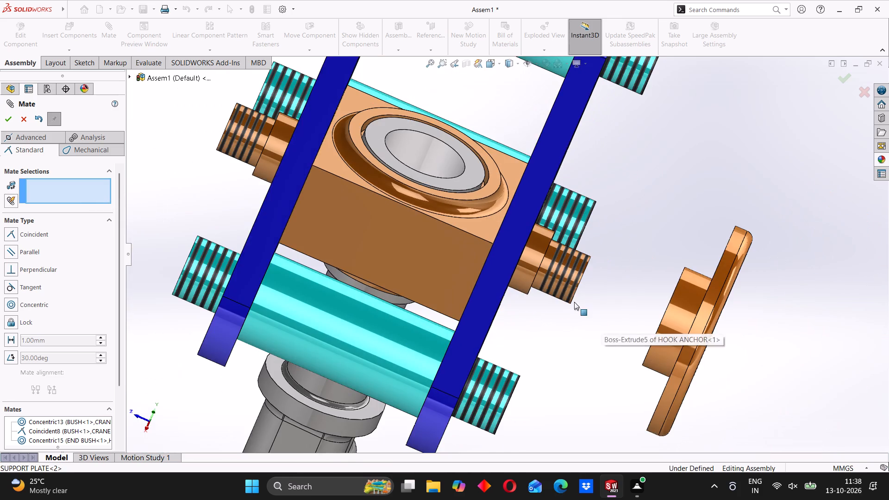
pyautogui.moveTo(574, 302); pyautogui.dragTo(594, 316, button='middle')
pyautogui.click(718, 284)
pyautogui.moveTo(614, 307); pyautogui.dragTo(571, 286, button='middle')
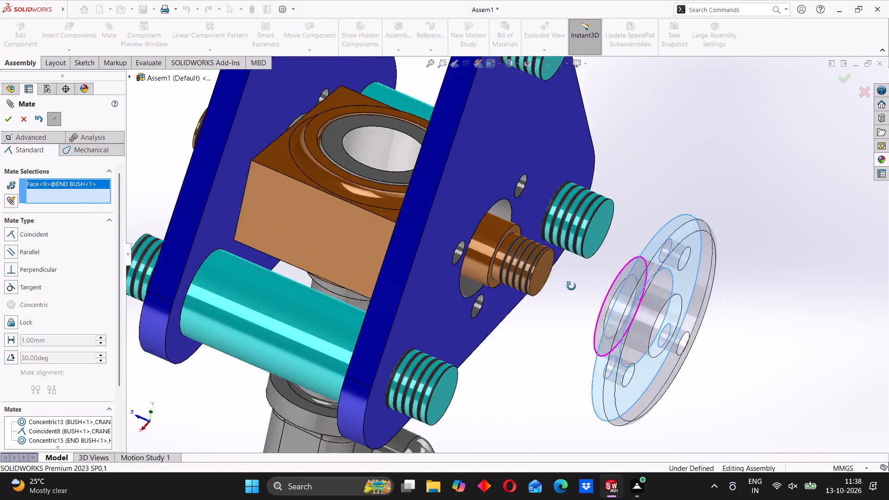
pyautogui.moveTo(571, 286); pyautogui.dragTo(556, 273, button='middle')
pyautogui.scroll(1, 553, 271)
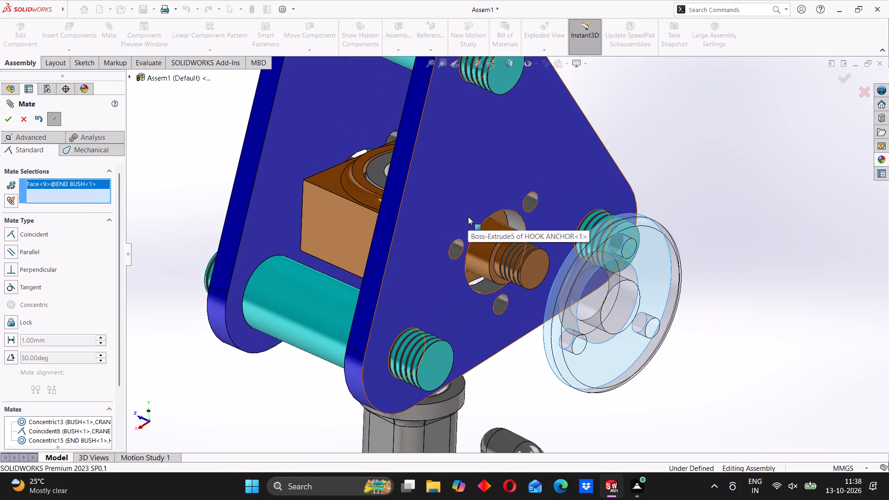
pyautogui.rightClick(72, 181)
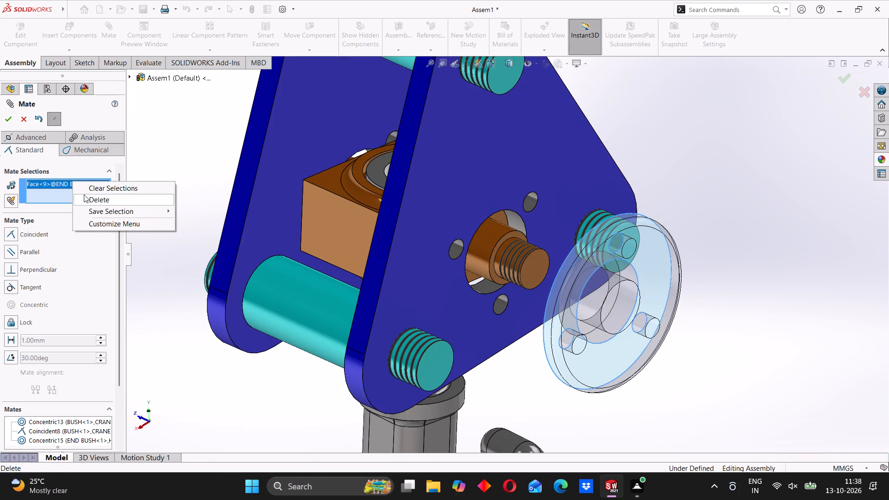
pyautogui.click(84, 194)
# Add a concentric mate between one flange hole of the end bush and the upper small hole beside the support plate's large opening.
pyautogui.click(630, 244)
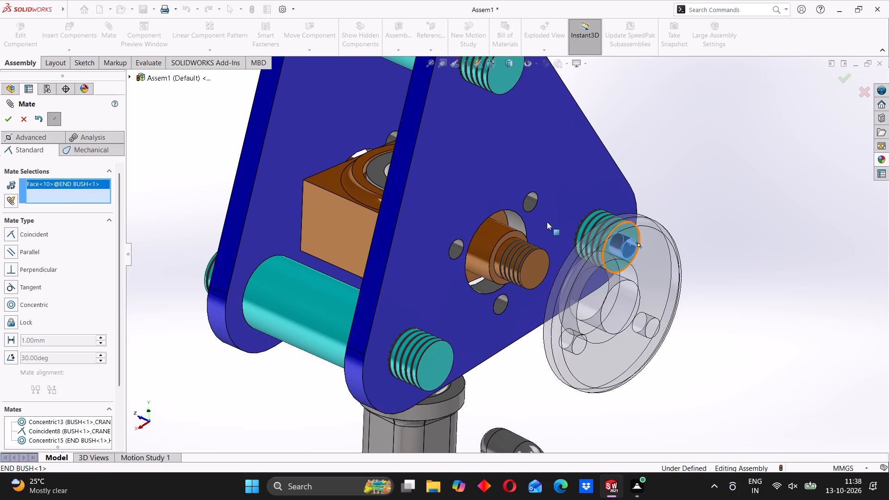
pyautogui.click(531, 198)
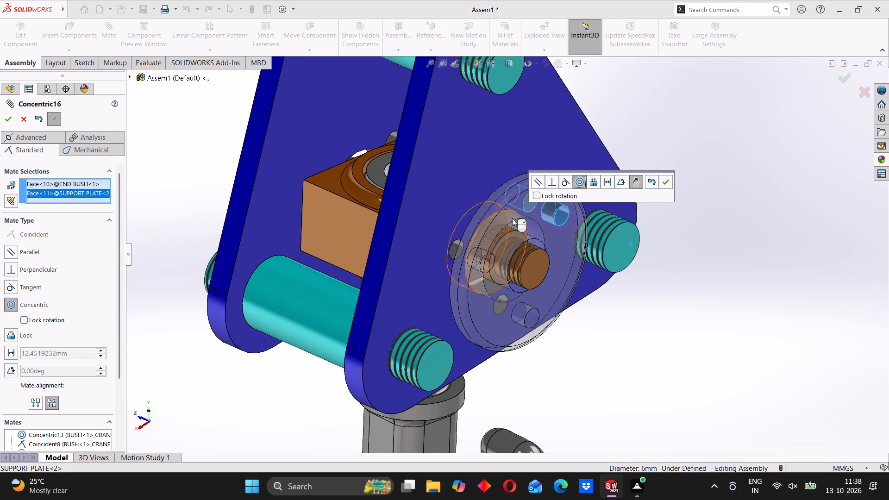
pyautogui.click(664, 182)
# Slide the end bush outward along its axis, away from the support plate, to expose the plate's small holes.
pyautogui.moveTo(535, 237); pyautogui.dragTo(538, 237, button='middle')
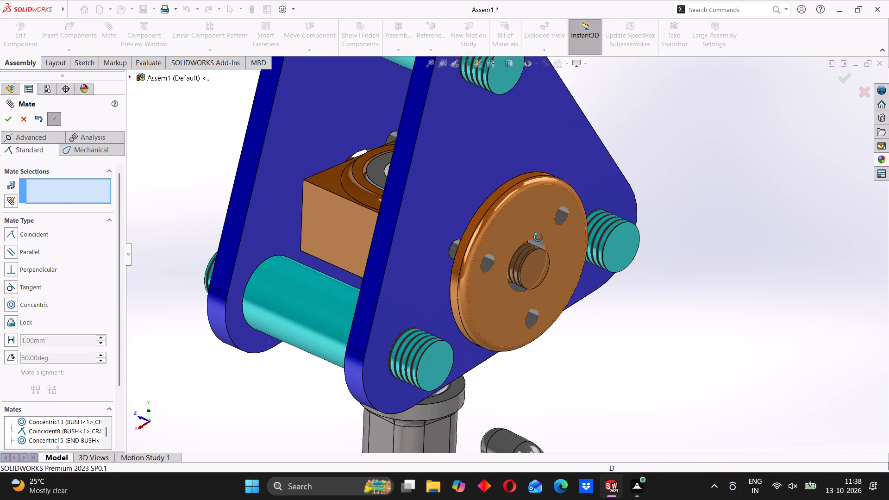
pyautogui.moveTo(538, 237); pyautogui.dragTo(582, 258, button='middle')
pyautogui.moveTo(537, 207); pyautogui.dragTo(510, 202, button='middle')
pyautogui.moveTo(577, 219); pyautogui.dragTo(575, 219)
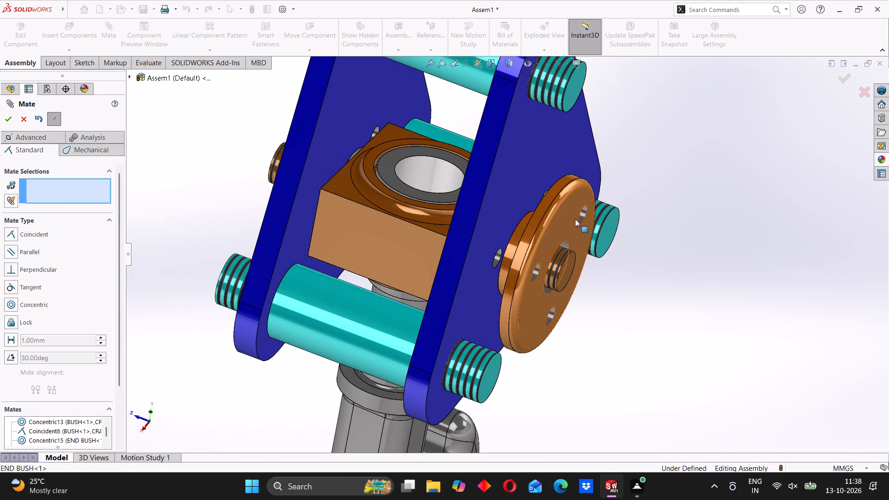
pyautogui.moveTo(575, 219); pyautogui.dragTo(612, 270)
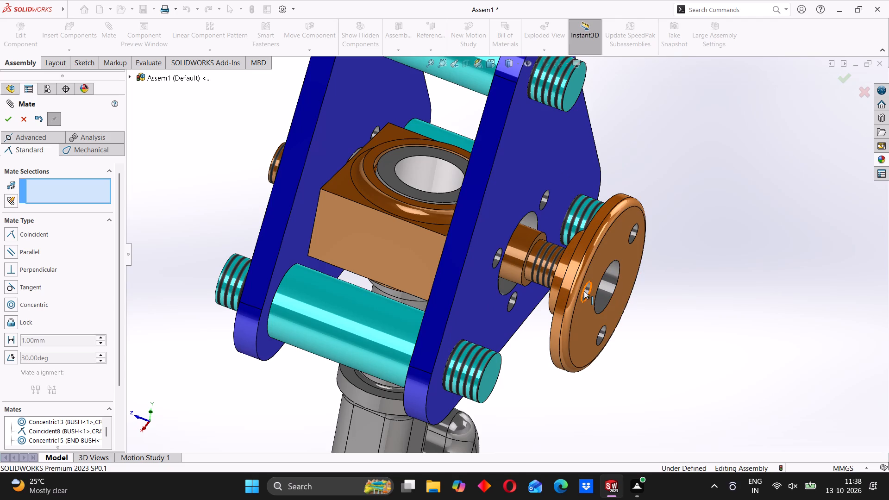
# Add a concentric mate between a second flange hole of the end bush and the matching small side hole in the support plate.
pyautogui.scroll(-5, 586, 291)
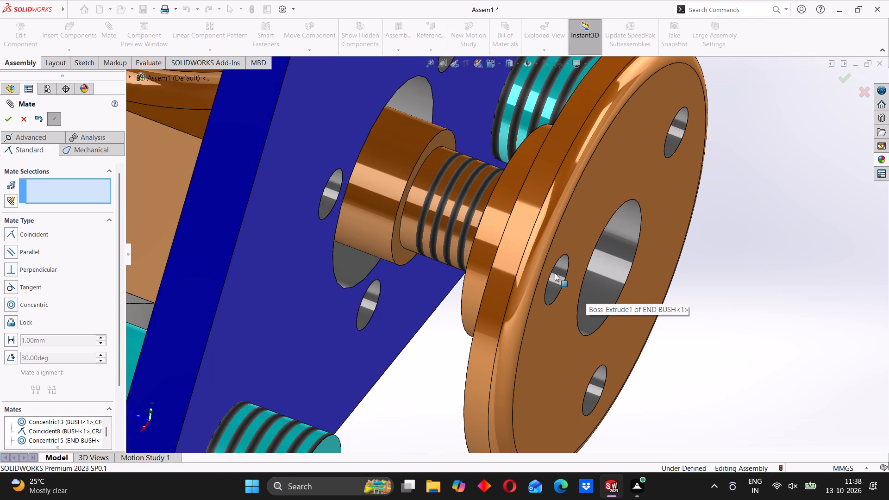
pyautogui.scroll(-3, 570, 277)
pyautogui.moveTo(571, 278); pyautogui.dragTo(545, 271, button='middle')
pyautogui.click(495, 260)
pyautogui.scroll(2, 519, 273)
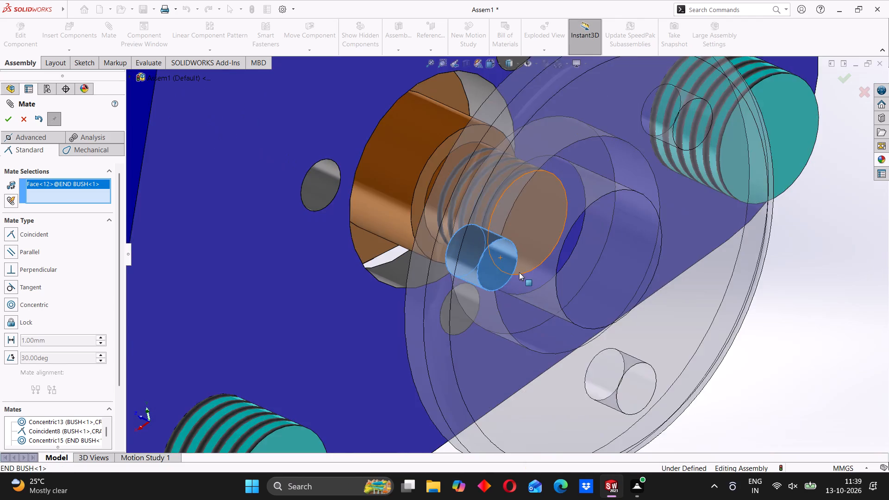
pyautogui.scroll(4, 519, 272)
pyautogui.click(407, 215)
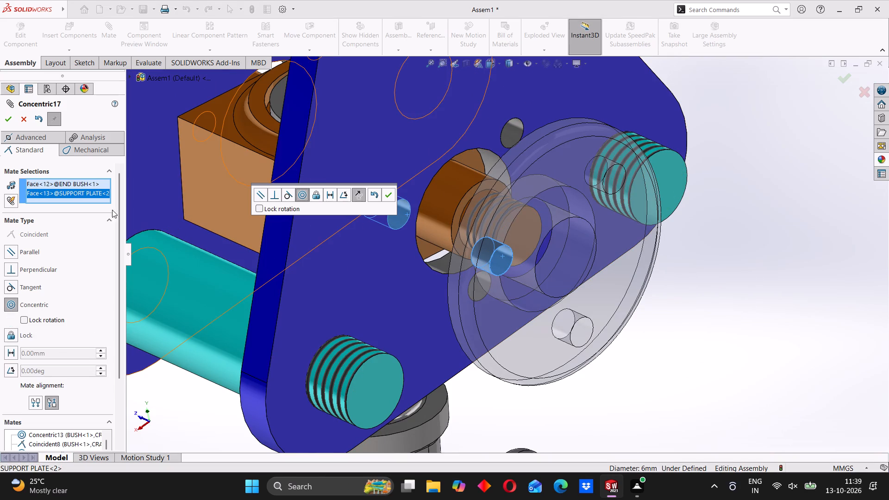
pyautogui.click(3, 114)
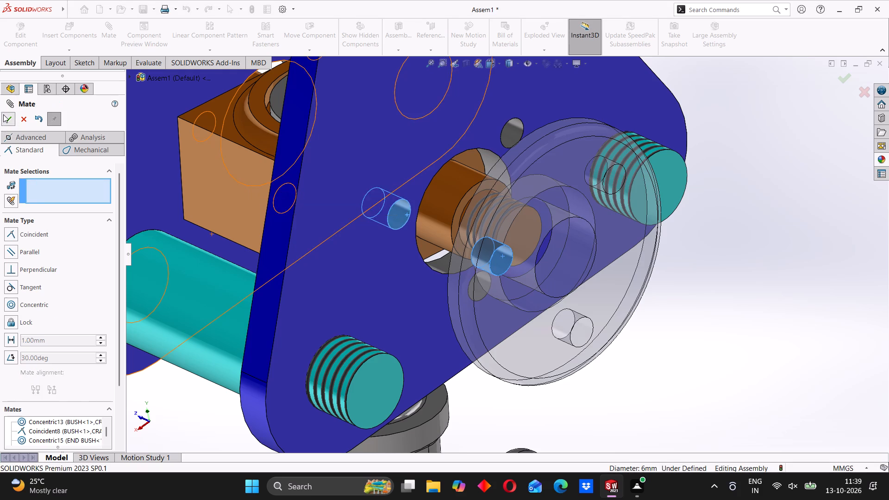
# Add a coincident mate between the end bush flange's boss-side face and the support plate's outer face.
pyautogui.scroll(2, 487, 267)
pyautogui.moveTo(471, 266); pyautogui.dragTo(506, 276, button='middle')
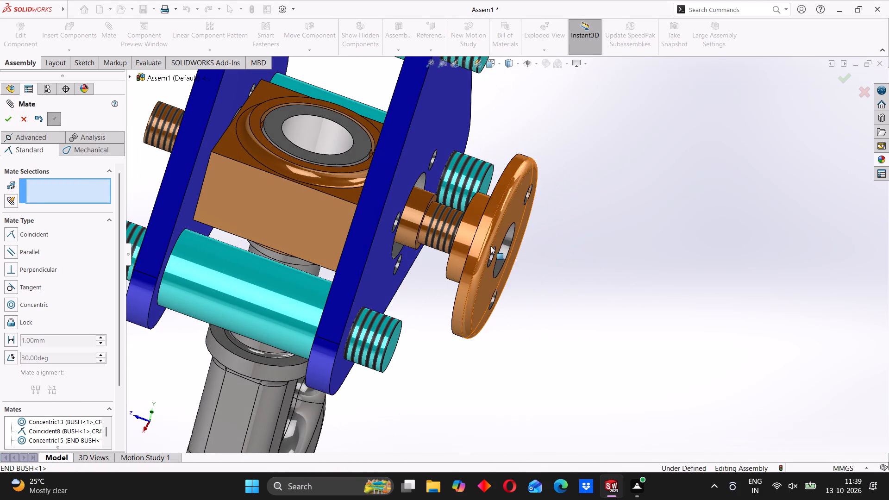
pyautogui.moveTo(470, 252); pyautogui.dragTo(486, 270, button='middle')
pyautogui.scroll(-2, 455, 216)
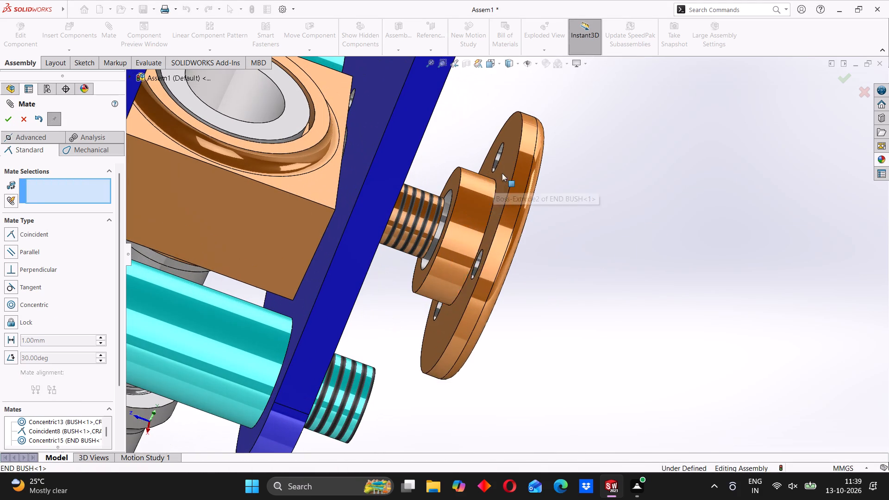
pyautogui.click(505, 168)
pyautogui.moveTo(448, 244); pyautogui.dragTo(412, 231, button='middle')
pyautogui.click(361, 177)
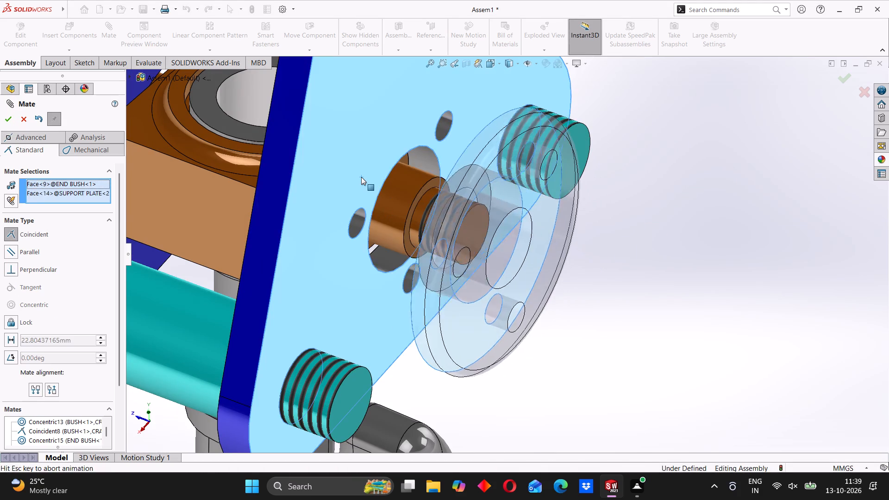
pyautogui.click(349, 163)
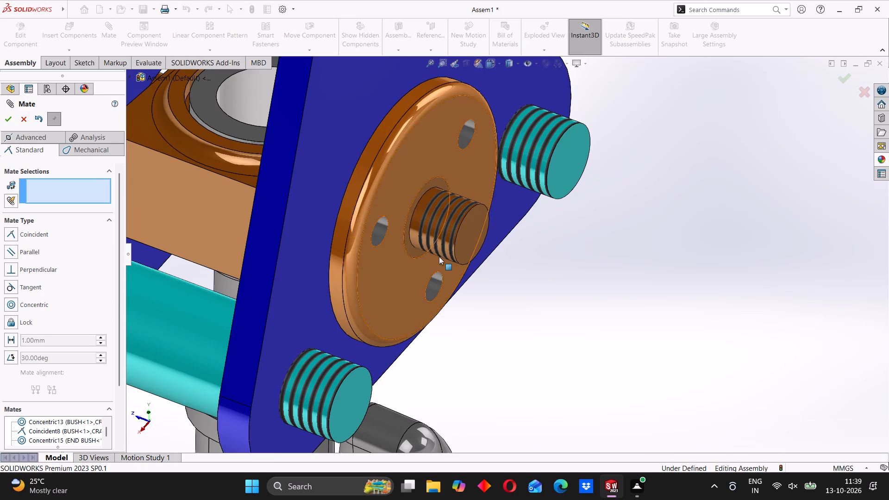
# Finish mating and place a second copy of the end bush outside the opposite support plate.
pyautogui.scroll(6, 439, 256)
pyautogui.moveTo(436, 255); pyautogui.dragTo(454, 263, button='middle')
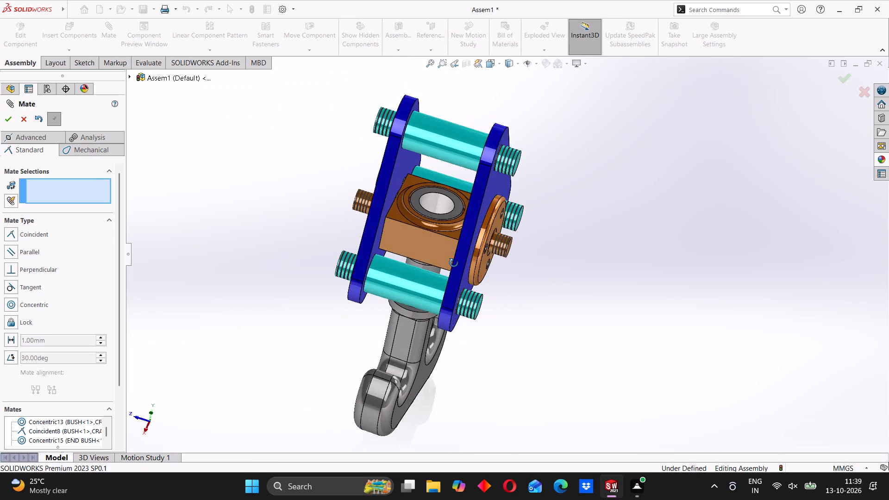
pyautogui.moveTo(454, 263); pyautogui.dragTo(447, 266, button='middle')
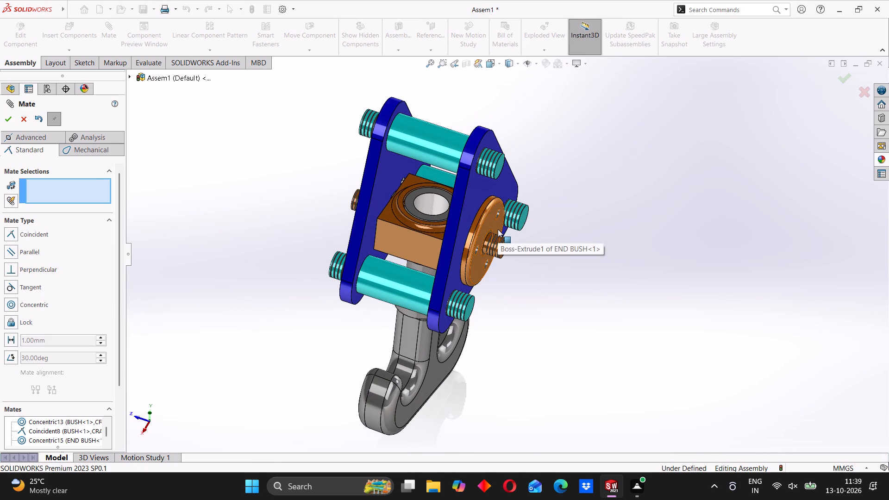
pyautogui.keyDown('ctrl'); pyautogui.moveTo(488, 222); pyautogui.dragTo(334, 195); pyautogui.keyUp('ctrl')
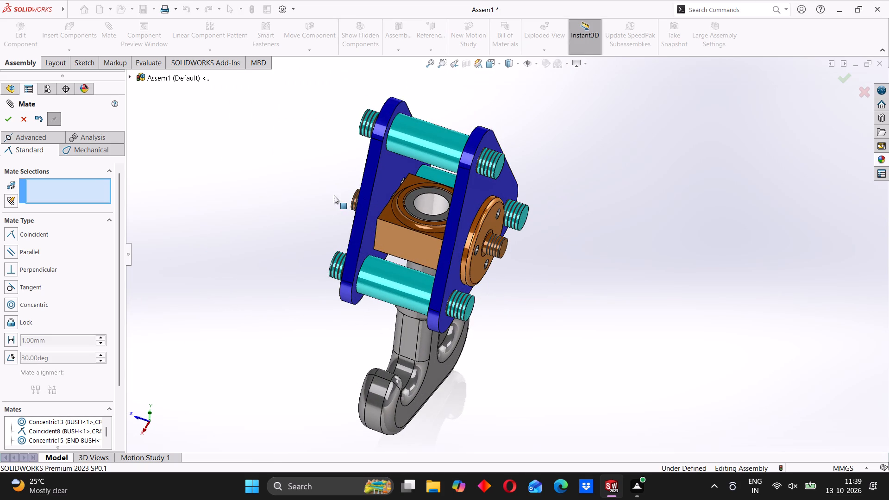
pyautogui.keyDown('ctrl'); pyautogui.moveTo(334, 195); pyautogui.dragTo(320, 198); pyautogui.keyUp('ctrl')
pyautogui.keyDown('ctrl'); pyautogui.moveTo(488, 225); pyautogui.dragTo(412, 227); pyautogui.keyUp('ctrl')
pyautogui.keyDown('ctrl'); pyautogui.moveTo(412, 227); pyautogui.dragTo(289, 217); pyautogui.keyUp('ctrl')
pyautogui.click(19, 124)
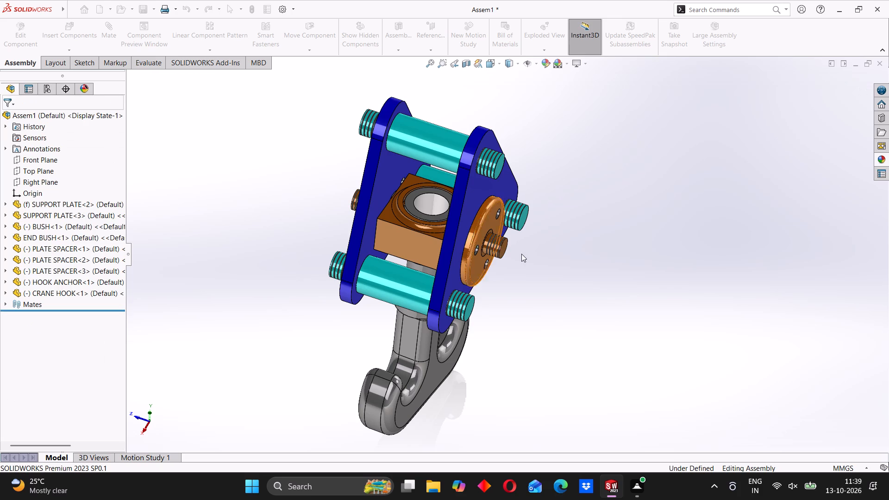
pyautogui.keyDown('ctrl'); pyautogui.moveTo(492, 222); pyautogui.dragTo(283, 200); pyautogui.keyUp('ctrl')
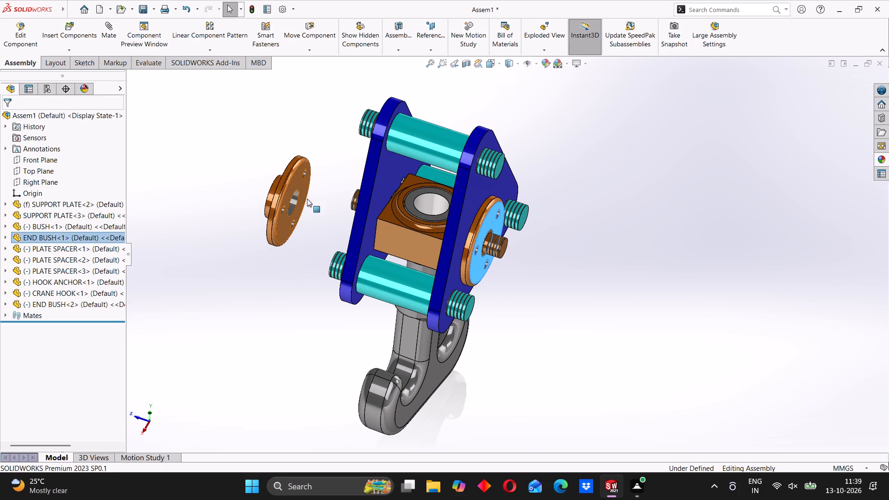
# Move the copied end bush outward from the support plate, clear of the hook anchor's shaft.
pyautogui.moveTo(369, 212); pyautogui.dragTo(412, 241, button='middle')
pyautogui.scroll(-3, 328, 201)
pyautogui.scroll(3, 336, 209)
pyautogui.moveTo(379, 239); pyautogui.dragTo(377, 238, button='middle')
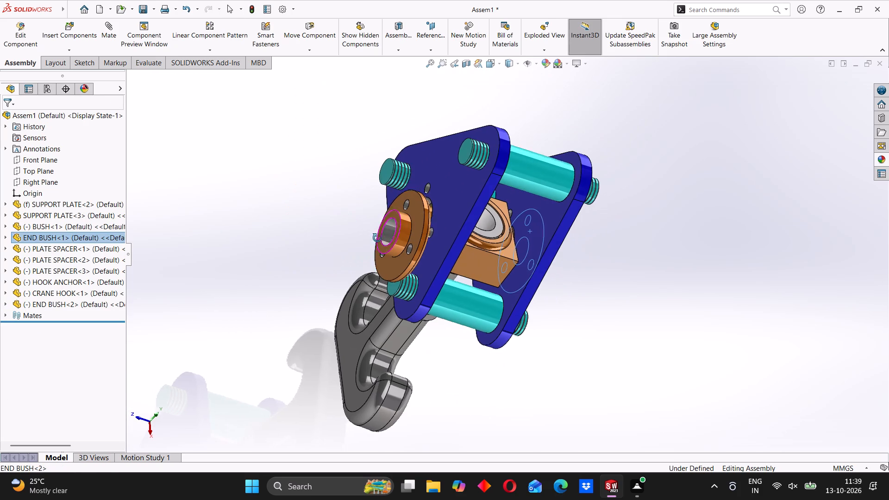
pyautogui.moveTo(377, 238); pyautogui.dragTo(375, 237, button='middle')
pyautogui.moveTo(427, 225); pyautogui.dragTo(400, 206)
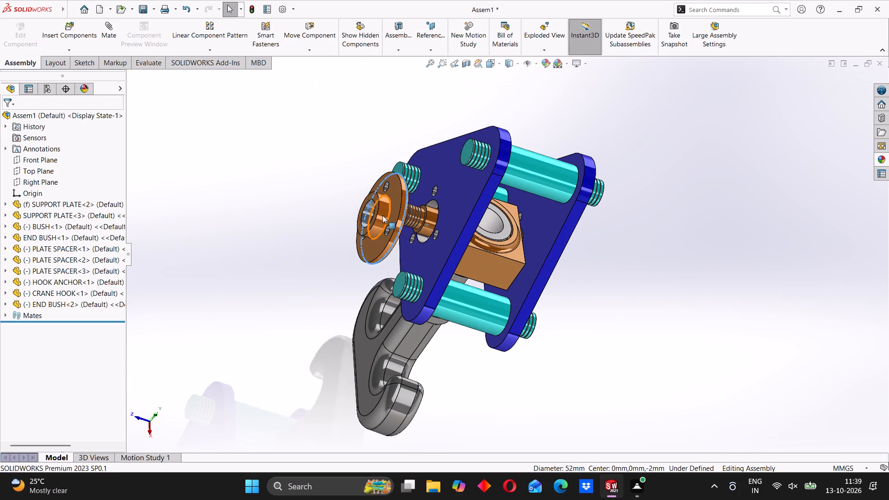
pyautogui.scroll(-4, 369, 209)
pyautogui.click(357, 210)
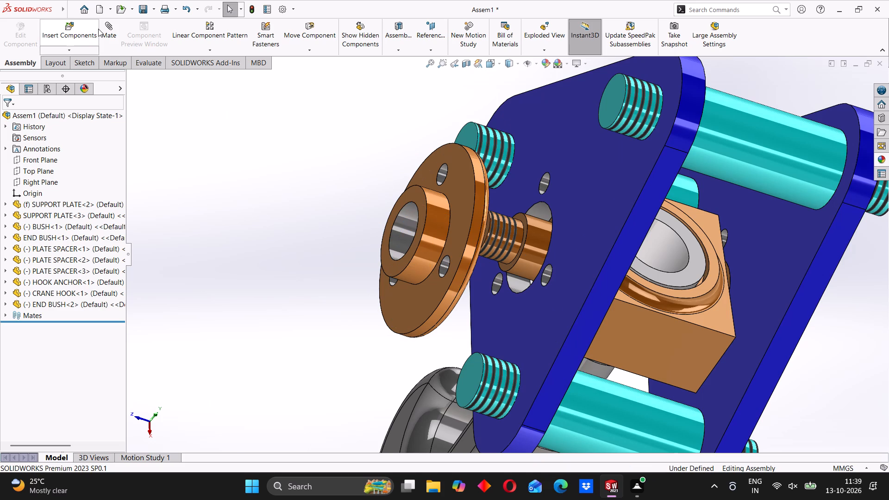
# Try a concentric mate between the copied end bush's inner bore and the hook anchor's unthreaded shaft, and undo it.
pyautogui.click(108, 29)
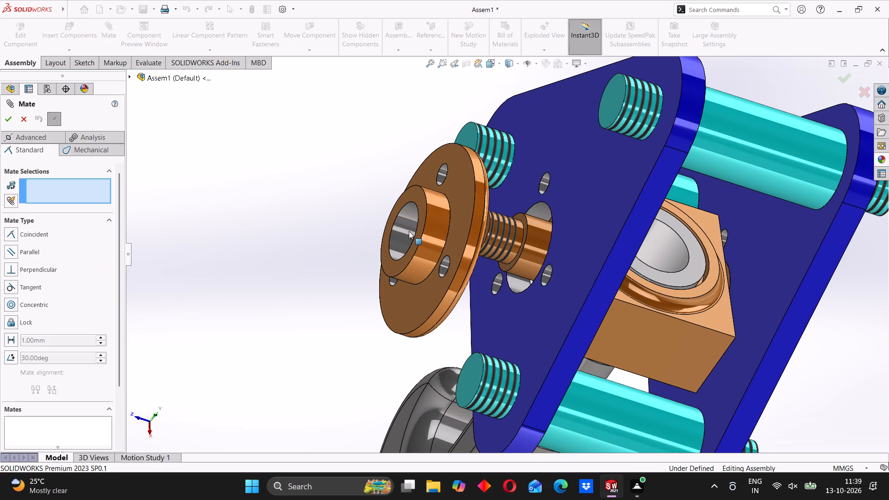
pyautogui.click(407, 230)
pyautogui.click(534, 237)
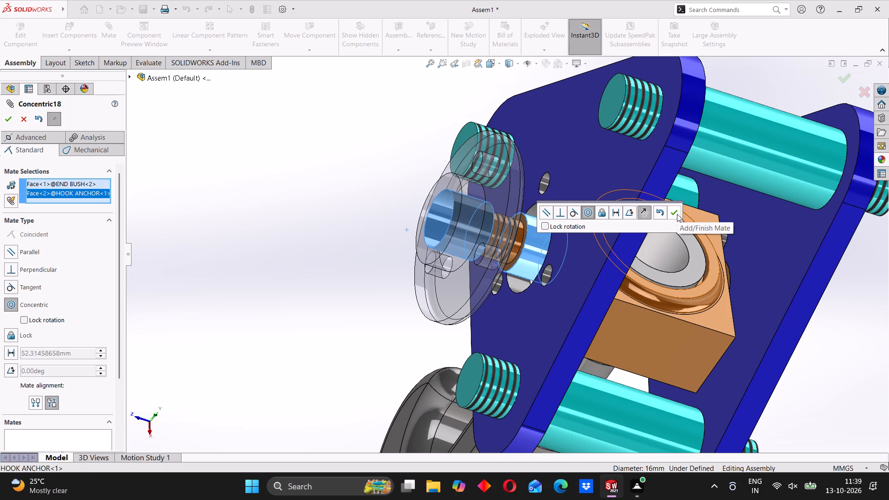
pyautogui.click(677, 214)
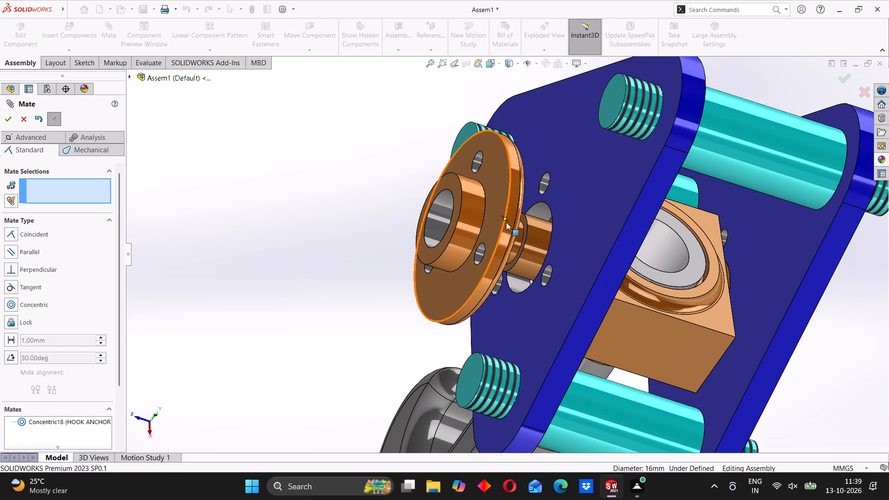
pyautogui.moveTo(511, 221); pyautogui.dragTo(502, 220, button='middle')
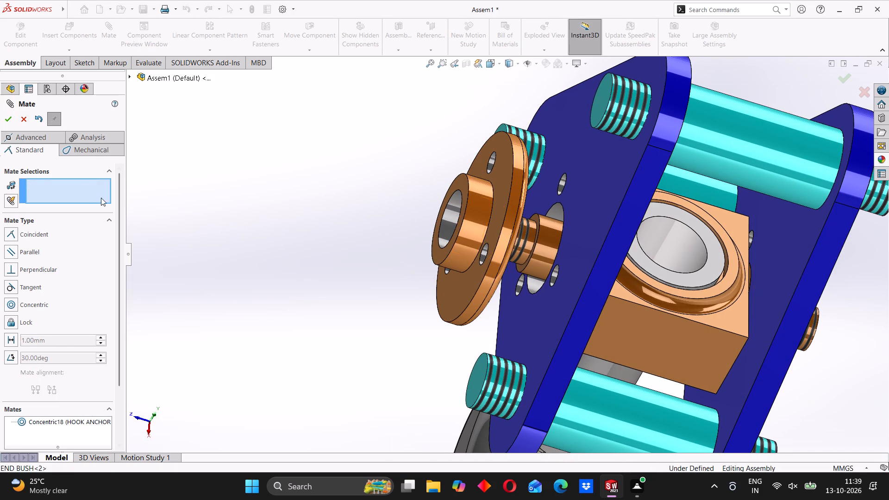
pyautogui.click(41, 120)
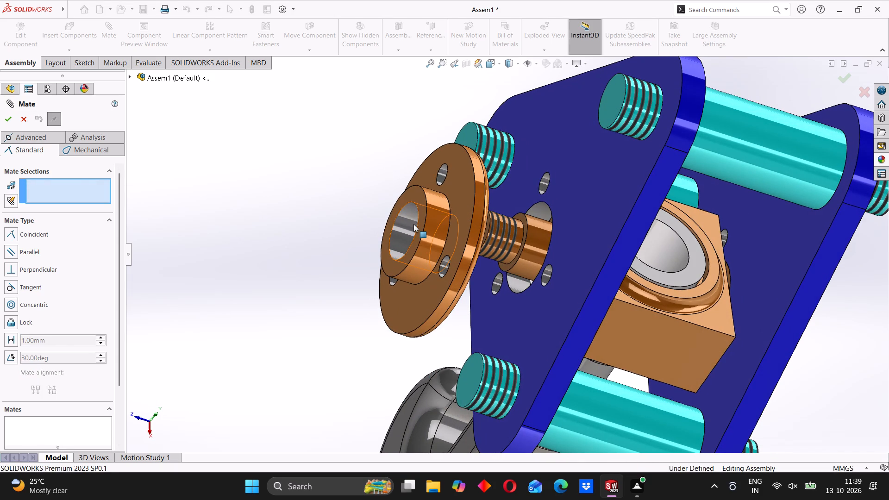
# Add a concentric mate between the copied end bush's inner bore and the hook anchor's unthreaded shaft, with the mate alignment flipped.
pyautogui.click(413, 224)
pyautogui.click(537, 235)
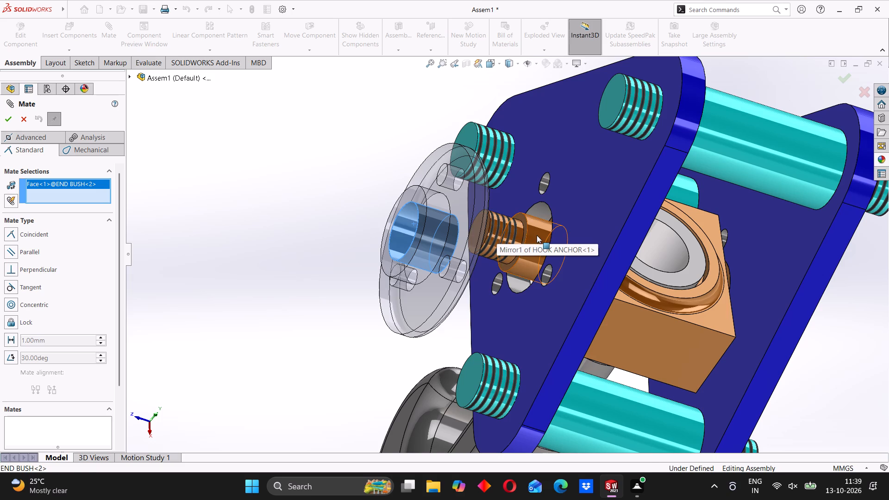
pyautogui.click(641, 212)
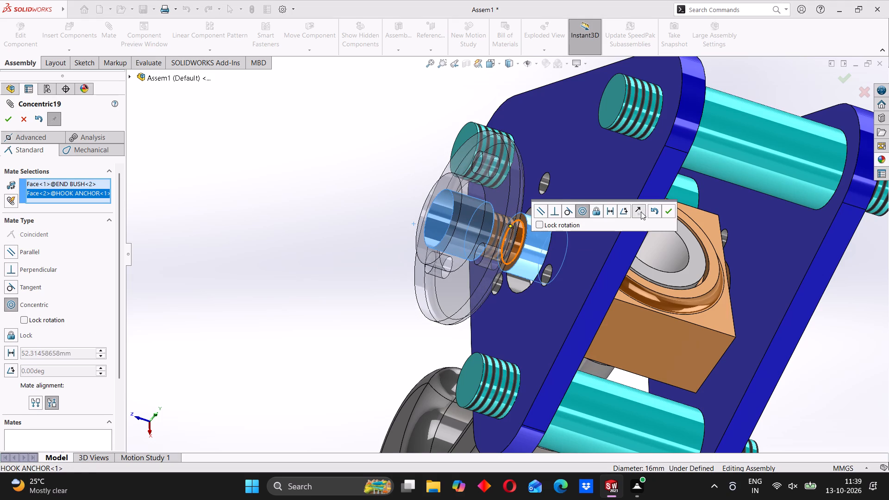
pyautogui.click(669, 212)
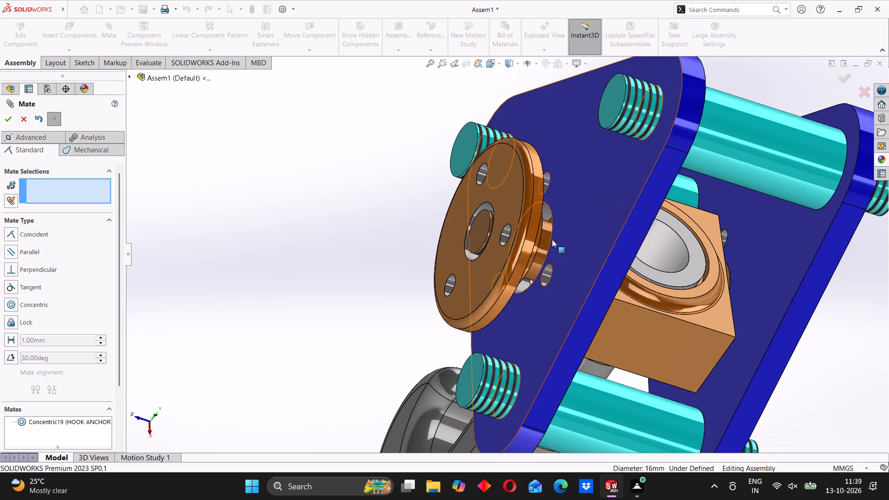
# Pull the end bush clear of the shaft and mate its upper bolt hole concentric with the support plate's upper bolt hole.
pyautogui.moveTo(510, 209); pyautogui.dragTo(429, 186)
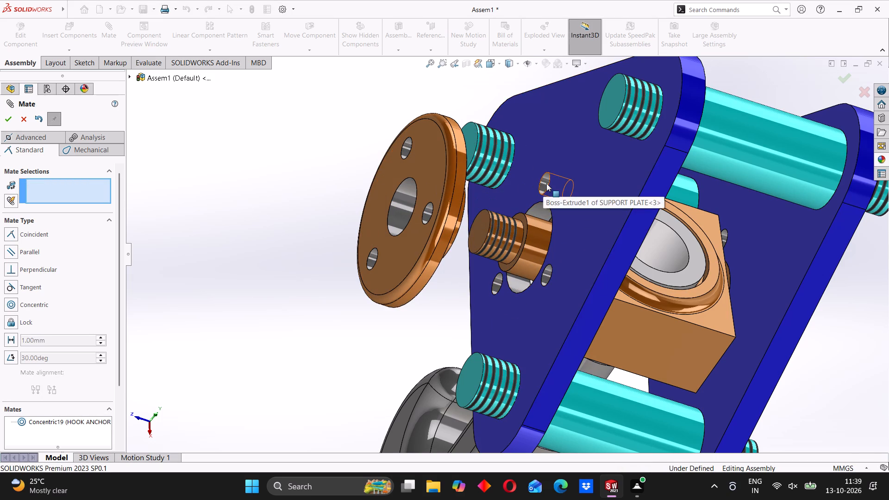
pyautogui.click(546, 183)
pyautogui.click(407, 146)
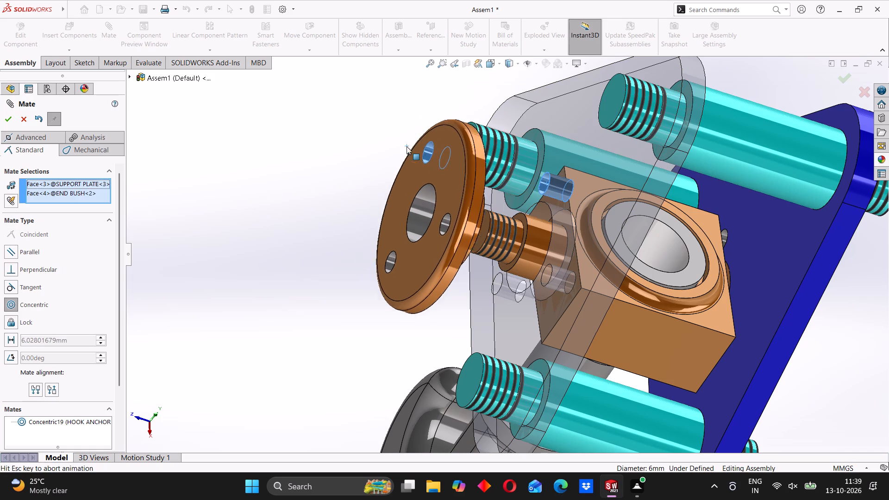
pyautogui.click(394, 122)
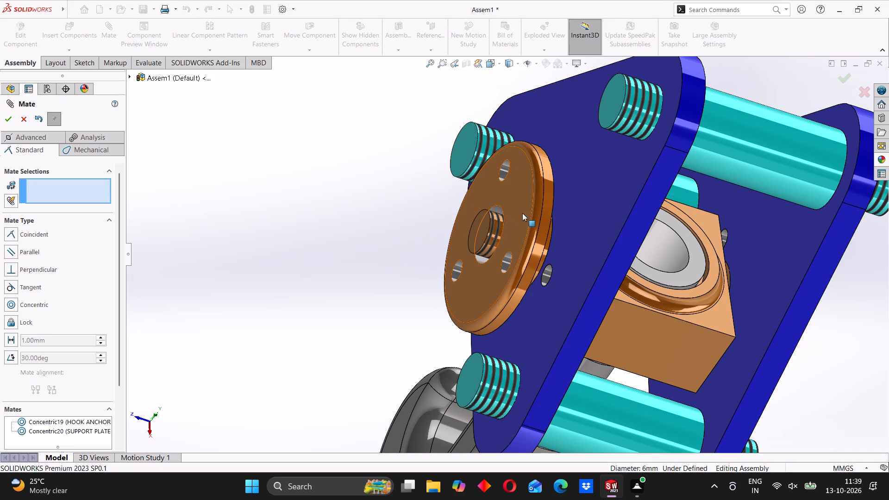
# Pull the end bush outward again and mate a second, lower bolt hole concentric with the matching support plate hole.
pyautogui.moveTo(521, 212); pyautogui.dragTo(428, 182)
pyautogui.scroll(-3, 416, 238)
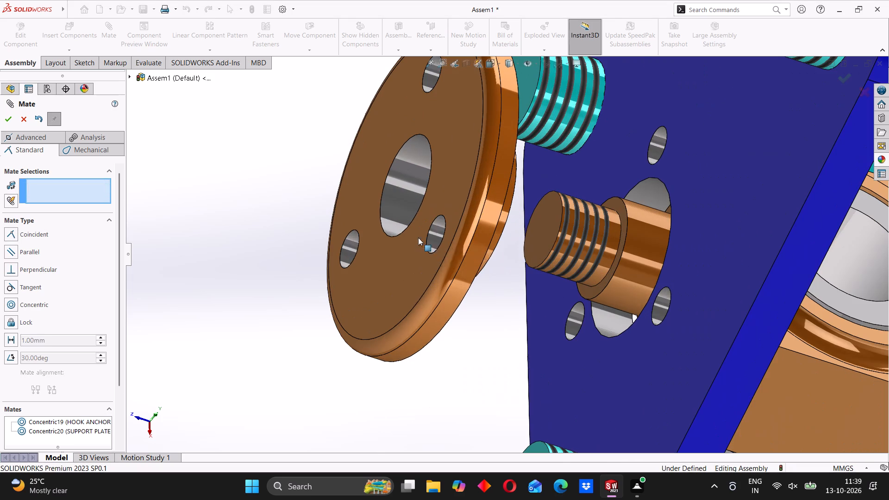
pyautogui.click(439, 230)
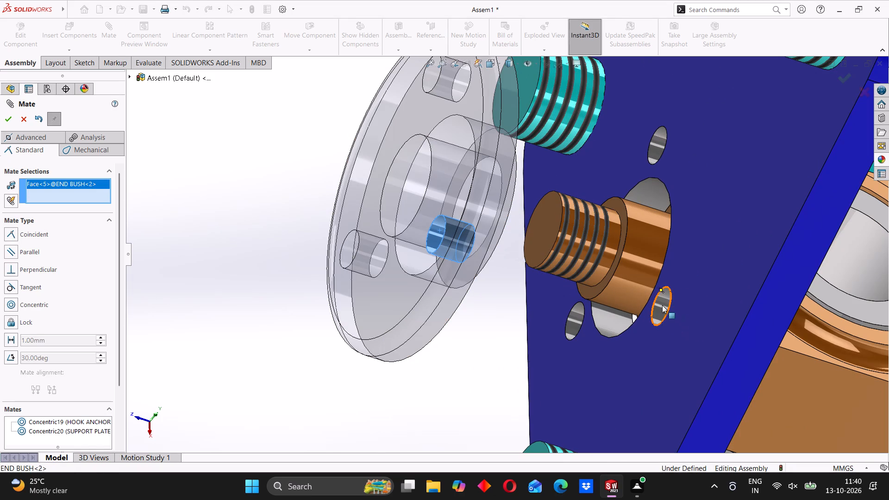
pyautogui.click(662, 305)
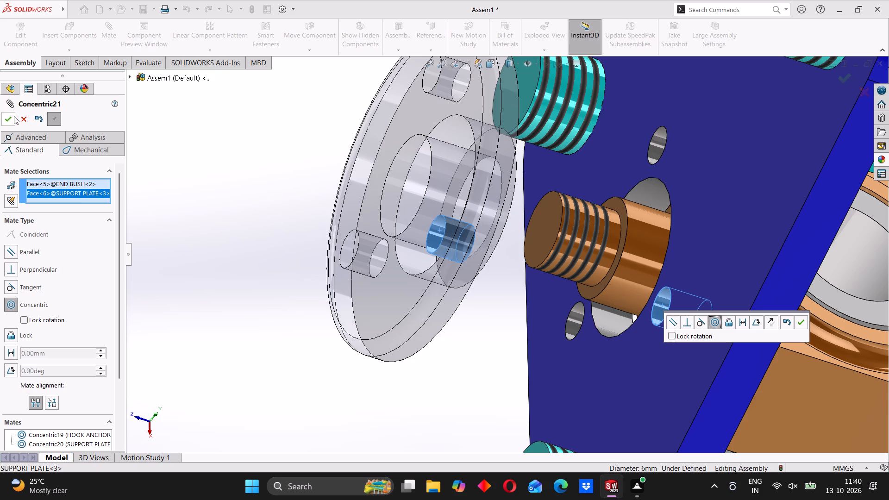
pyautogui.click(11, 118)
# Add a coincident mate between the copied end bush flange's boss-side face and the support plate's outer face.
pyautogui.scroll(3, 438, 264)
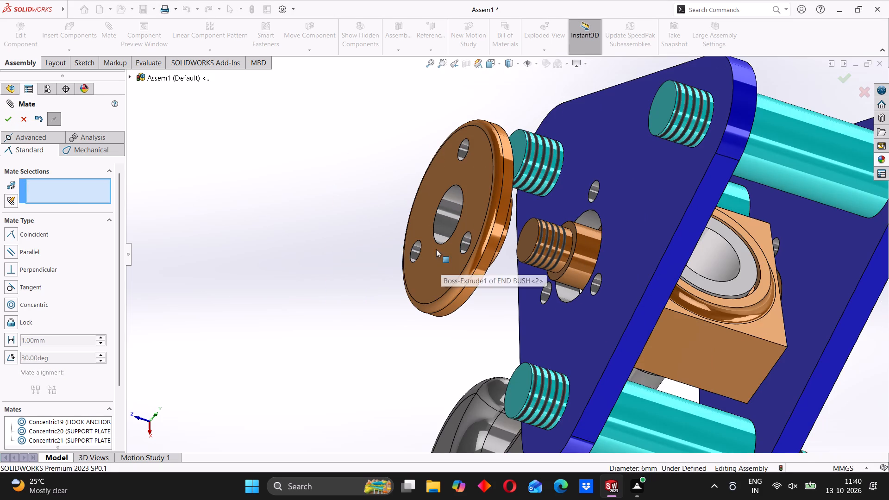
pyautogui.moveTo(434, 242); pyautogui.dragTo(397, 236, button='middle')
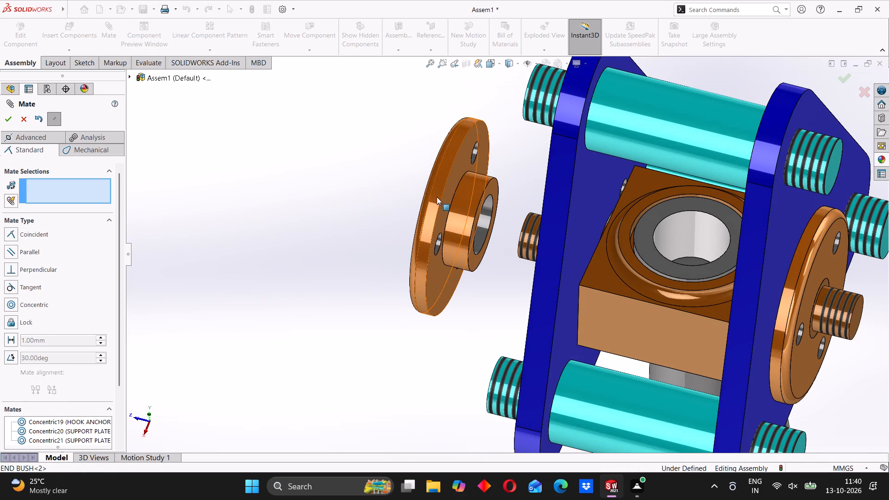
pyautogui.click(453, 184)
pyautogui.moveTo(426, 282); pyautogui.dragTo(477, 302, button='middle')
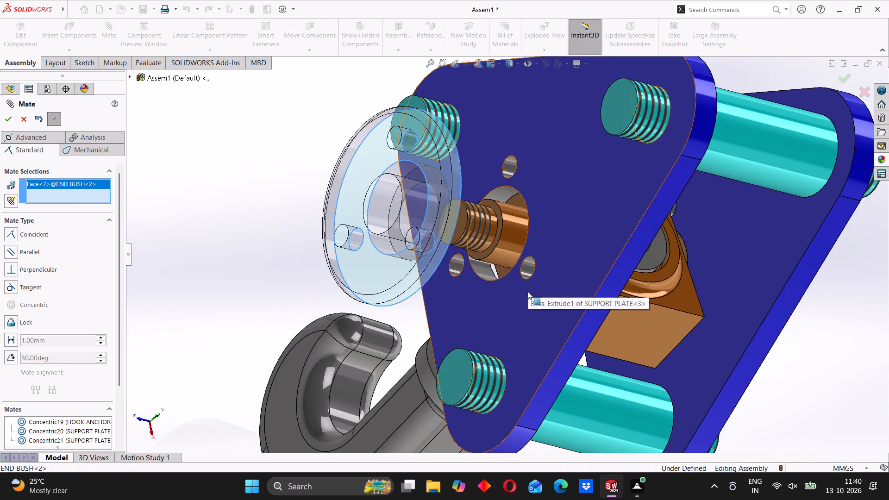
pyautogui.click(523, 297)
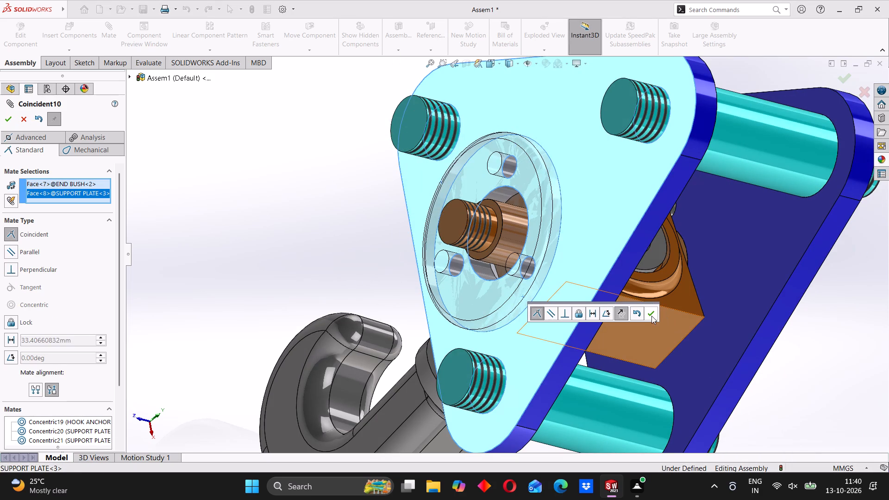
pyautogui.click(651, 316)
# Examine the assembly from both sides to check how the end bushes, plates, spacers and hook anchor fit together.
pyautogui.scroll(4, 538, 287)
pyautogui.moveTo(604, 296); pyautogui.dragTo(565, 276, button='middle')
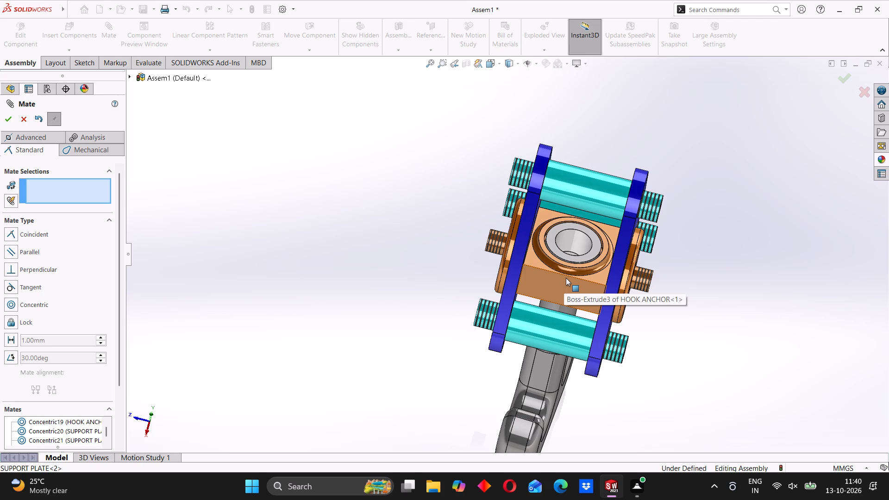
pyautogui.scroll(4, 565, 280)
pyautogui.scroll(-4, 499, 286)
pyautogui.moveTo(508, 295); pyautogui.dragTo(528, 231, button='middle')
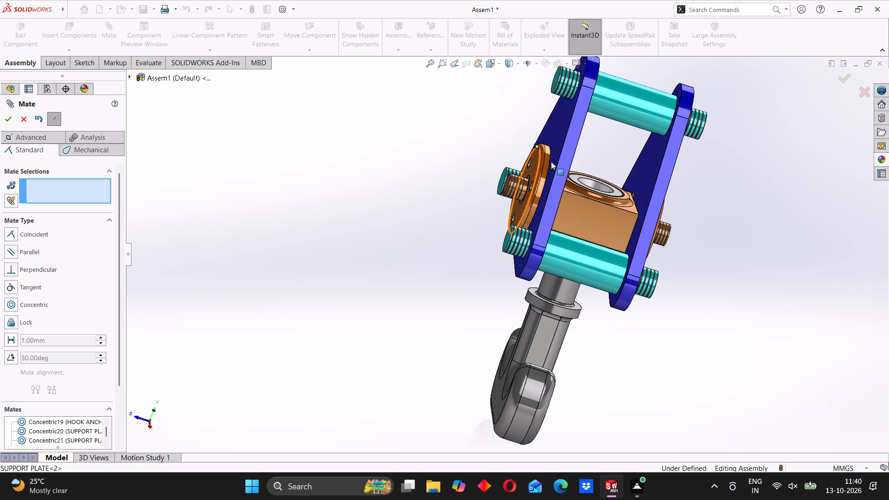
pyautogui.moveTo(679, 171); pyautogui.dragTo(642, 162, button='middle')
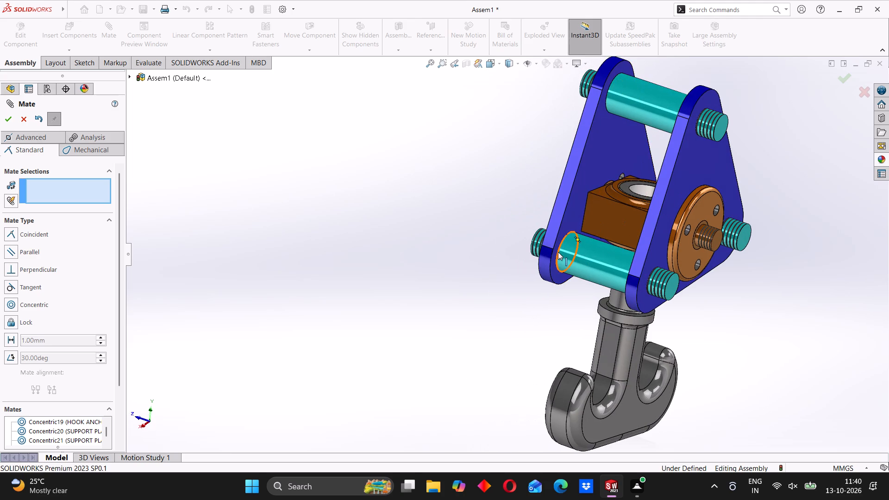
pyautogui.scroll(-4, 570, 234)
pyautogui.moveTo(553, 256); pyautogui.dragTo(567, 251, button='middle')
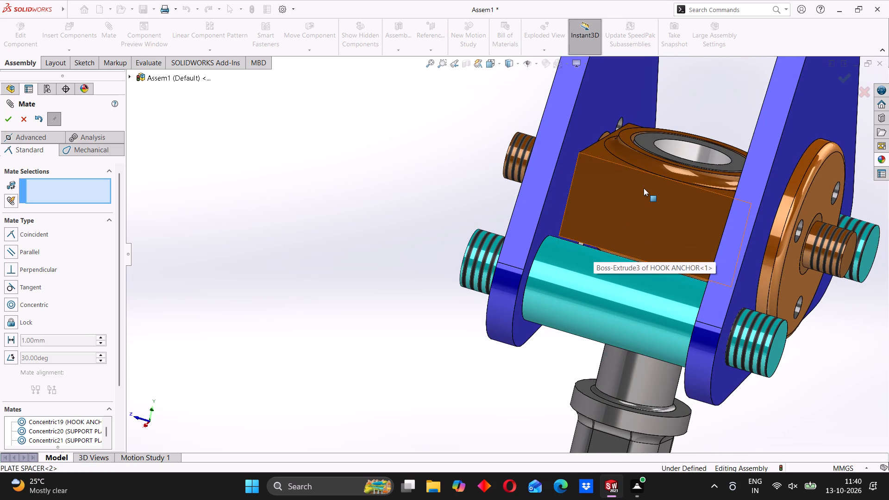
pyautogui.scroll(4, 644, 188)
pyautogui.moveTo(589, 305); pyautogui.dragTo(539, 274, button='middle')
pyautogui.moveTo(735, 364); pyautogui.dragTo(663, 292, button='middle')
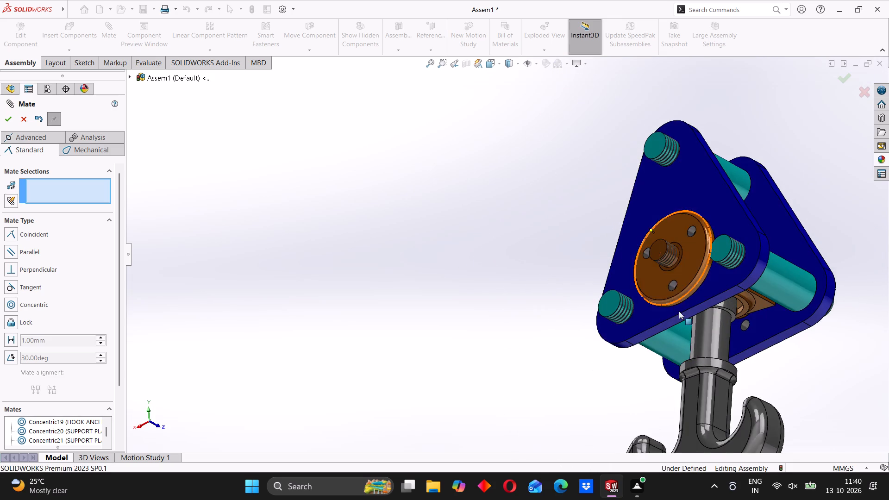
pyautogui.scroll(-1, 679, 311)
pyautogui.scroll(2, 683, 360)
pyautogui.scroll(3, 614, 367)
pyautogui.moveTo(560, 326); pyautogui.dragTo(602, 389, button='middle')
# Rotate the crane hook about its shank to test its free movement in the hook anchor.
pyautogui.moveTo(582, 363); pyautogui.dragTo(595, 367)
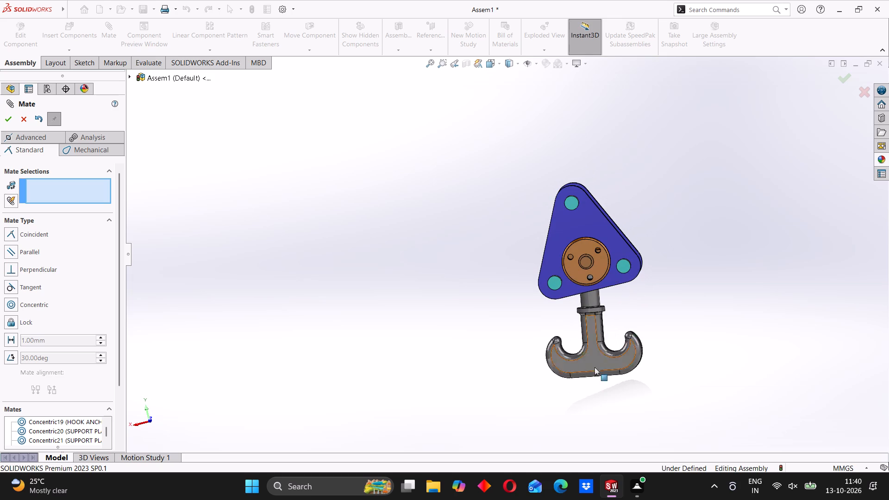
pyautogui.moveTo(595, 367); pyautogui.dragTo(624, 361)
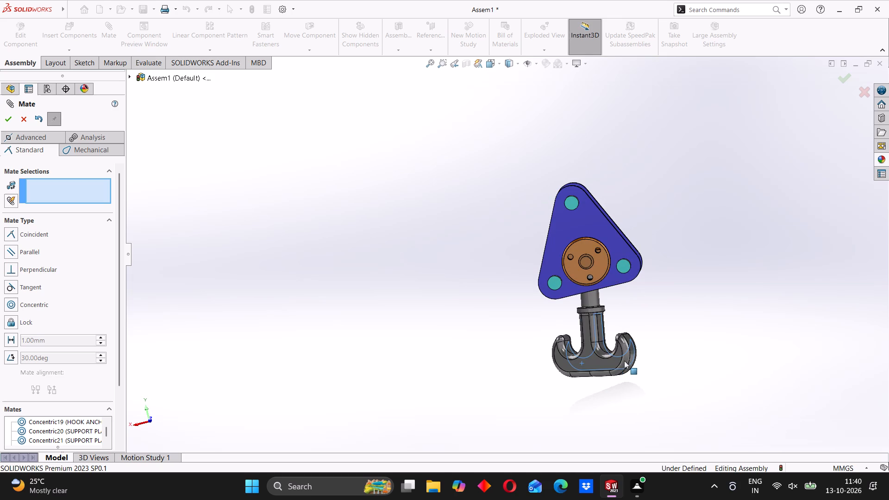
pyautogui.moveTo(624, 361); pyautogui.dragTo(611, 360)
# Add a coincident mate between the Front Plane of CRANE HOOK and the Front Plane of HOOK ANCHOR.
pyautogui.scroll(1, 574, 330)
pyautogui.scroll(-1, 565, 329)
pyautogui.moveTo(507, 327); pyautogui.dragTo(560, 329, button='middle')
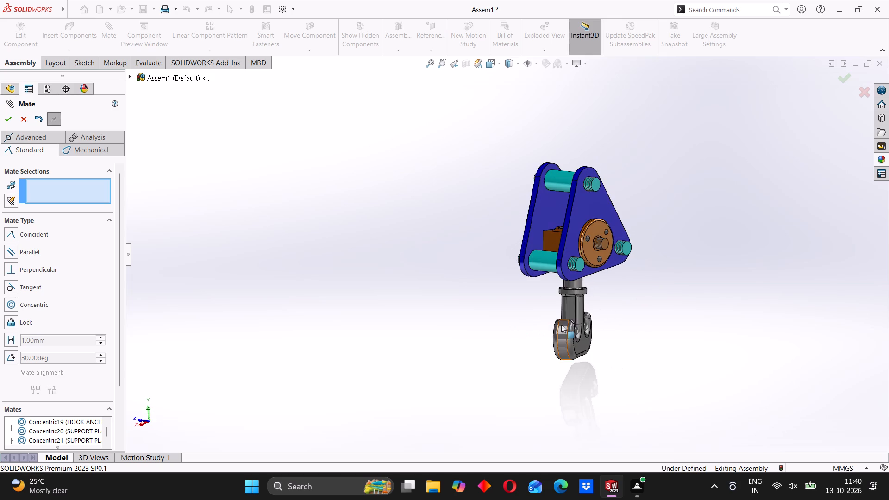
pyautogui.scroll(2, 563, 309)
pyautogui.moveTo(533, 308); pyautogui.dragTo(541, 311, button='middle')
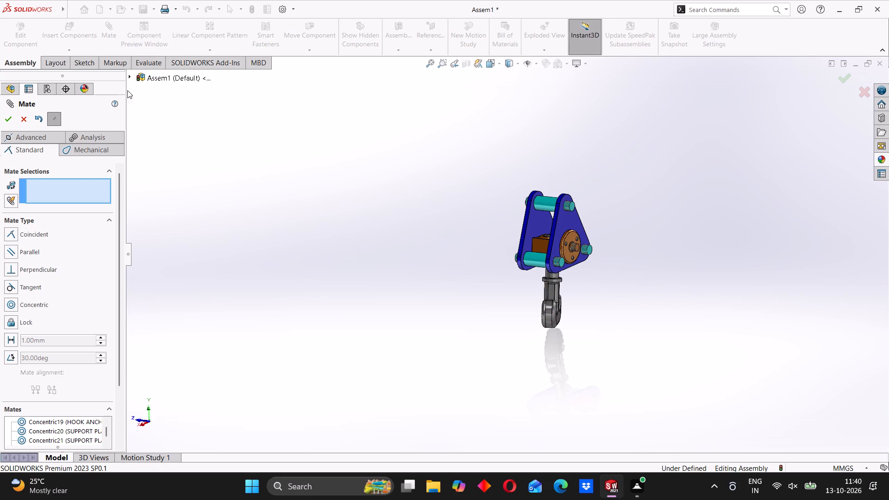
pyautogui.click(127, 77)
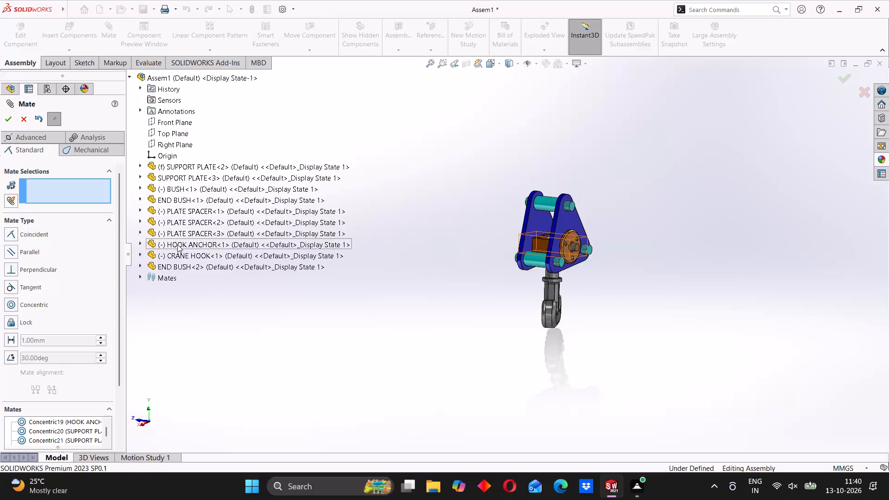
pyautogui.click(142, 252)
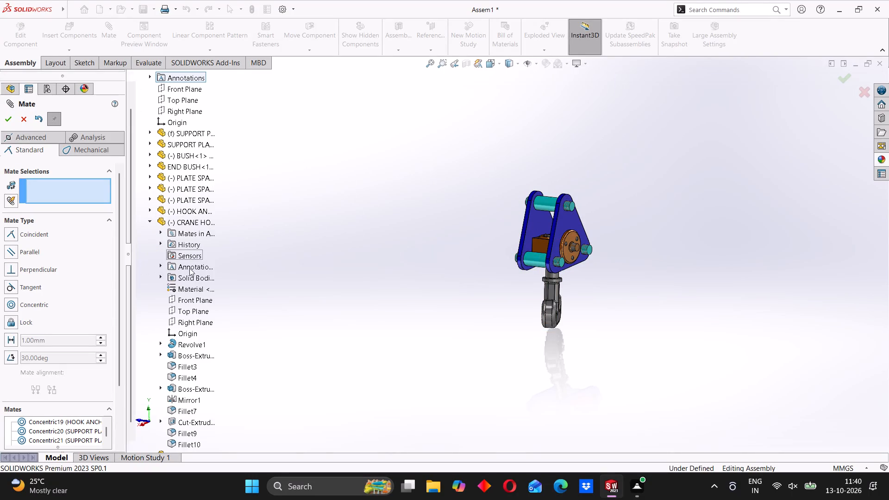
pyautogui.scroll(-3, 193, 280)
pyautogui.click(190, 280)
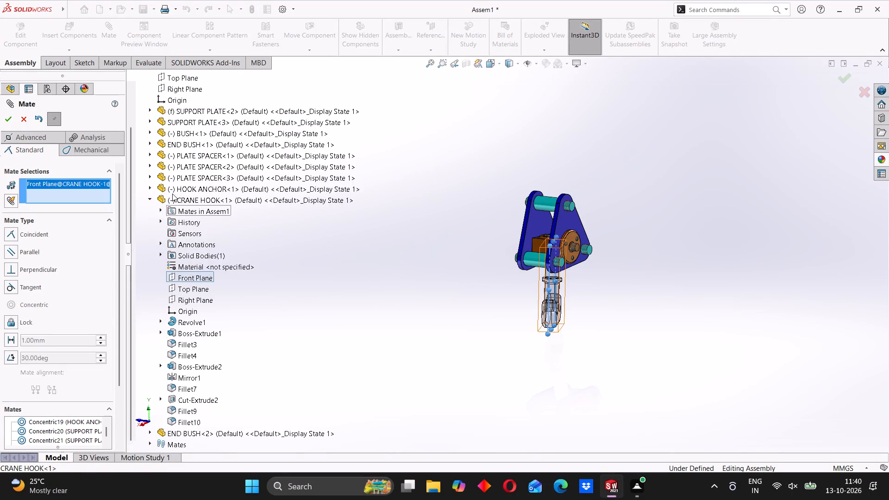
pyautogui.click(148, 185)
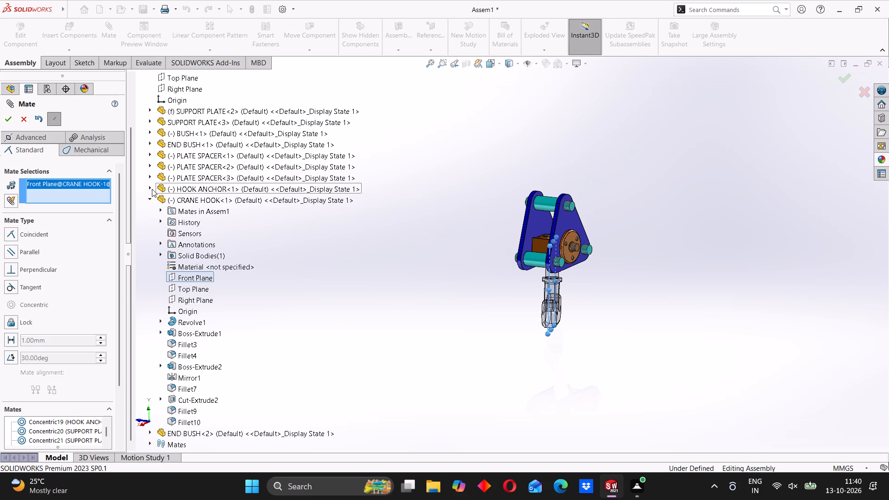
pyautogui.click(150, 187)
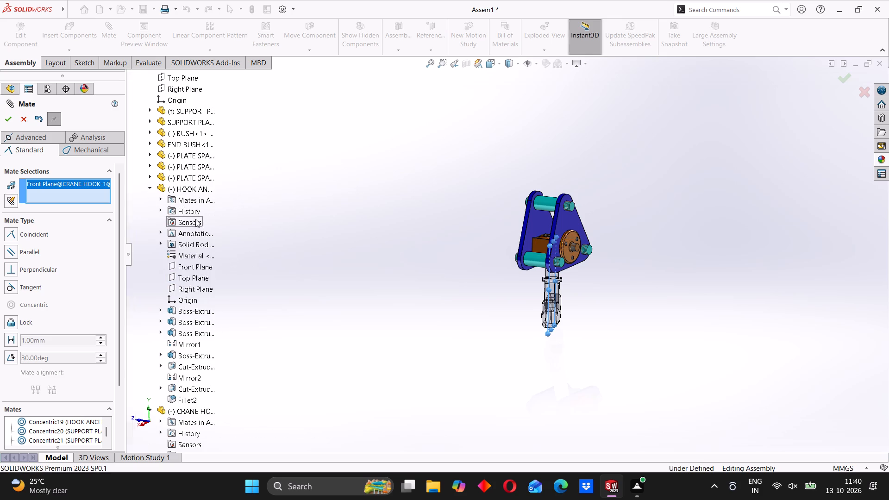
pyautogui.click(191, 264)
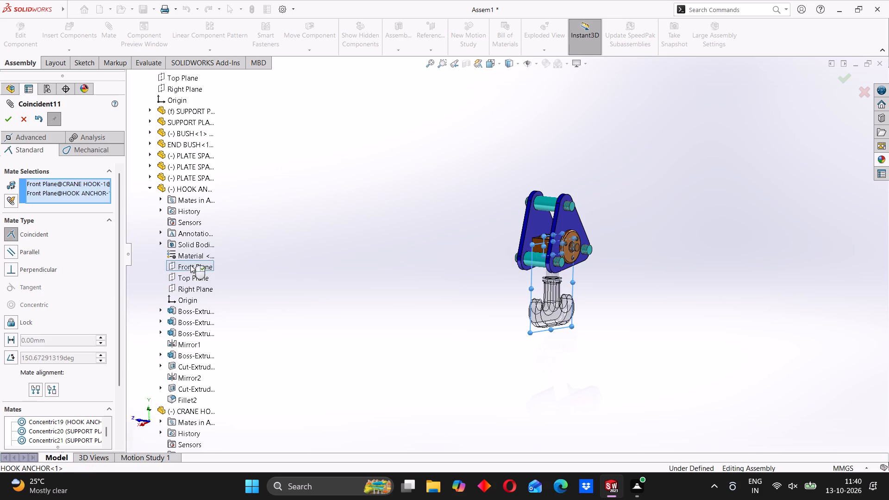
pyautogui.moveTo(442, 327); pyautogui.dragTo(480, 352, button='middle')
pyautogui.click(11, 118)
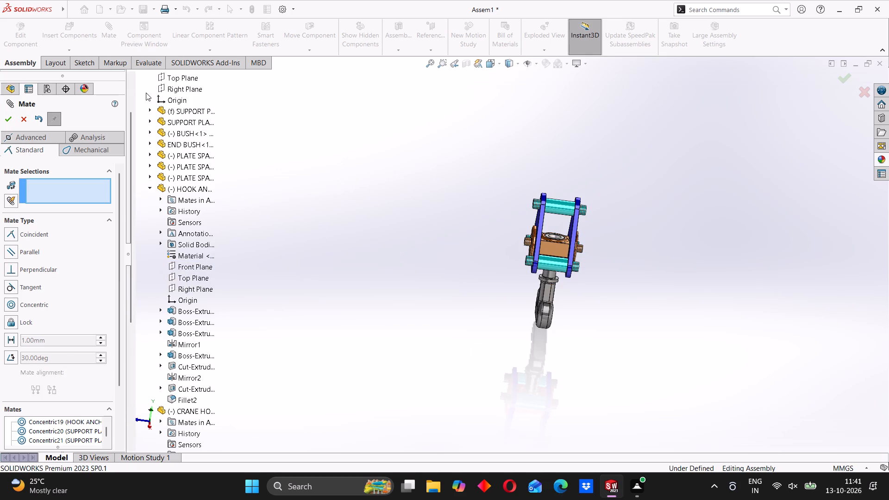
pyautogui.scroll(6, 176, 140)
pyautogui.click(140, 77)
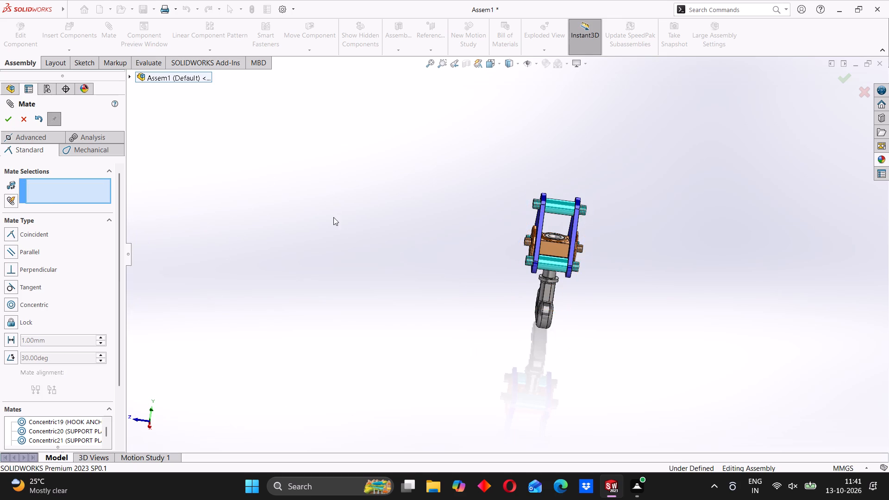
# Swing the crane hook together with the hook anchor about the anchor's shaft axis to test the remaining movement.
pyautogui.scroll(3, 393, 250)
pyautogui.moveTo(471, 292); pyautogui.dragTo(416, 284, button='middle')
pyautogui.scroll(-3, 492, 282)
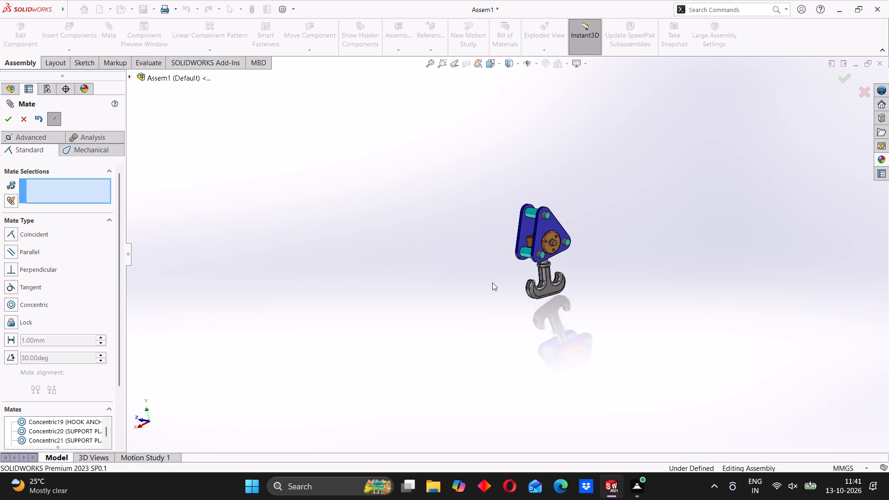
pyautogui.moveTo(526, 280); pyautogui.dragTo(537, 286, button='middle')
pyautogui.moveTo(556, 281); pyautogui.dragTo(555, 286)
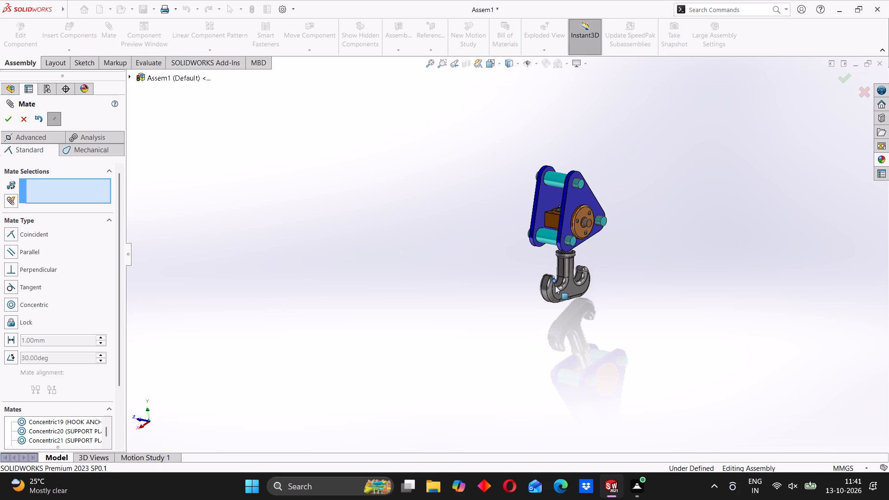
pyautogui.moveTo(555, 286); pyautogui.dragTo(563, 276)
pyautogui.moveTo(563, 276); pyautogui.dragTo(576, 275)
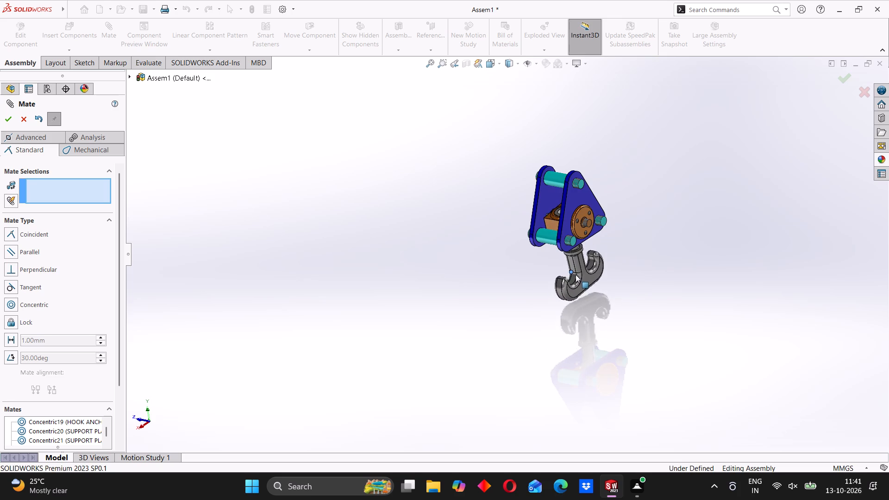
pyautogui.moveTo(576, 275); pyautogui.dragTo(576, 275)
pyautogui.scroll(-3, 519, 269)
pyautogui.moveTo(512, 277); pyautogui.dragTo(570, 257, button='middle')
pyautogui.scroll(-2, 586, 240)
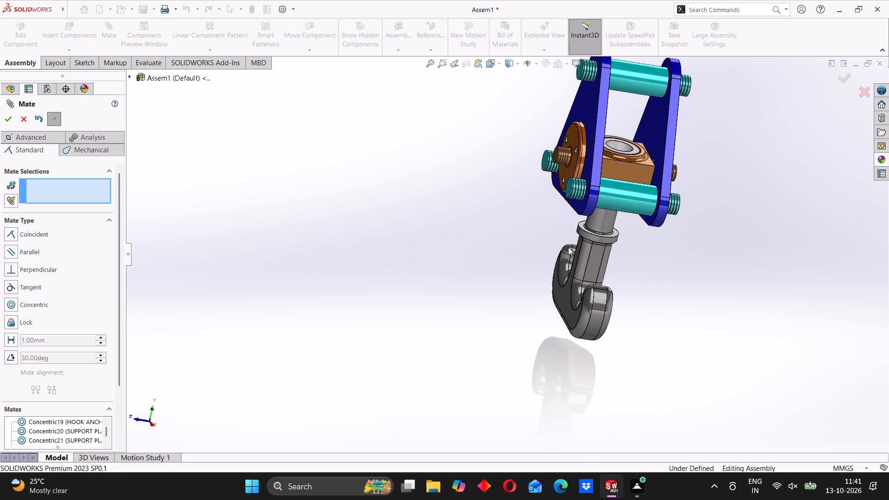
pyautogui.moveTo(566, 248); pyautogui.dragTo(540, 250, button='middle')
pyautogui.moveTo(495, 244); pyautogui.dragTo(457, 241, button='middle')
pyautogui.scroll(1, 540, 221)
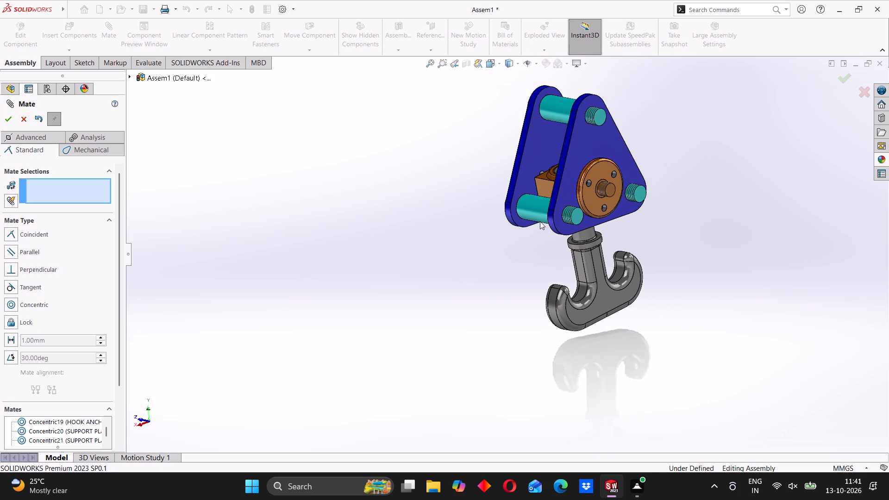
# Finish mating and examine the crane hook assembly from several sides, including the plates, spacers, hook anchor and threaded ends.
pyautogui.scroll(2, 540, 221)
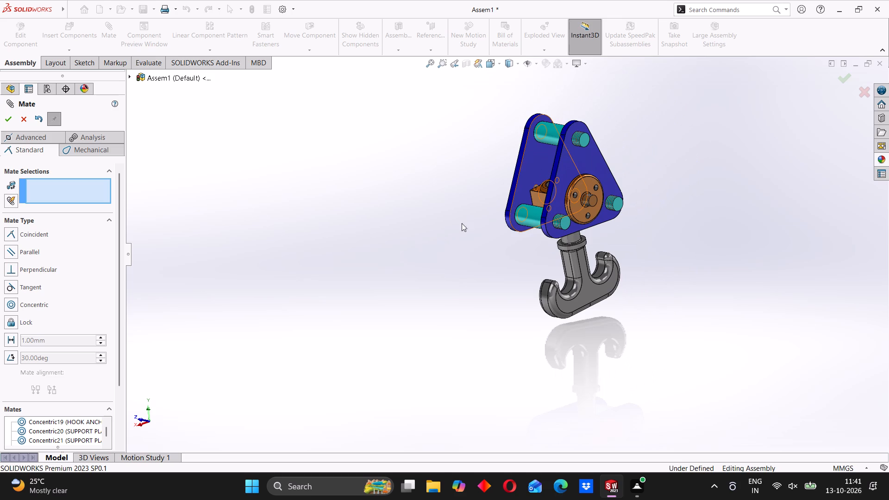
pyautogui.click(3, 116)
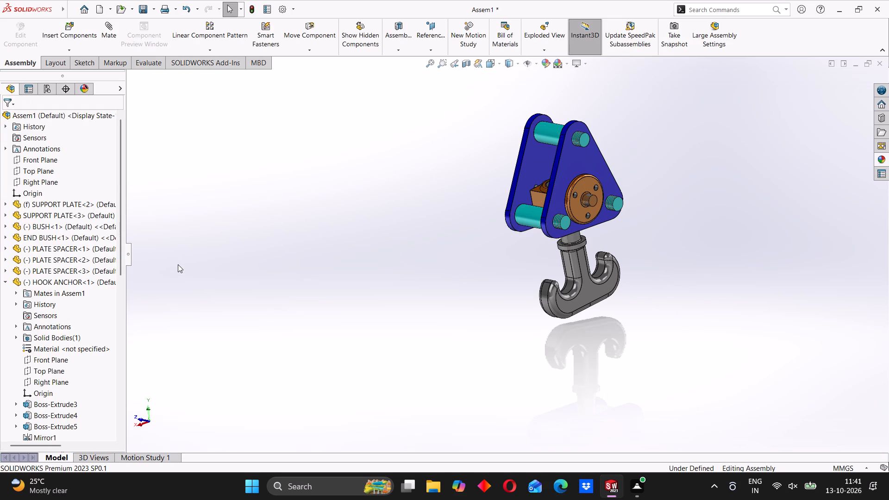
pyautogui.scroll(-2, 539, 197)
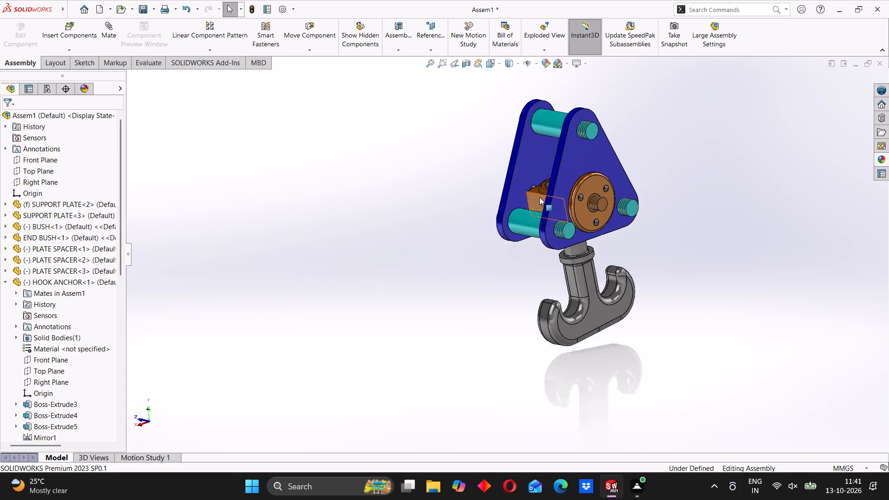
pyautogui.scroll(-3, 540, 199)
pyautogui.moveTo(505, 237); pyautogui.dragTo(513, 239, button='middle')
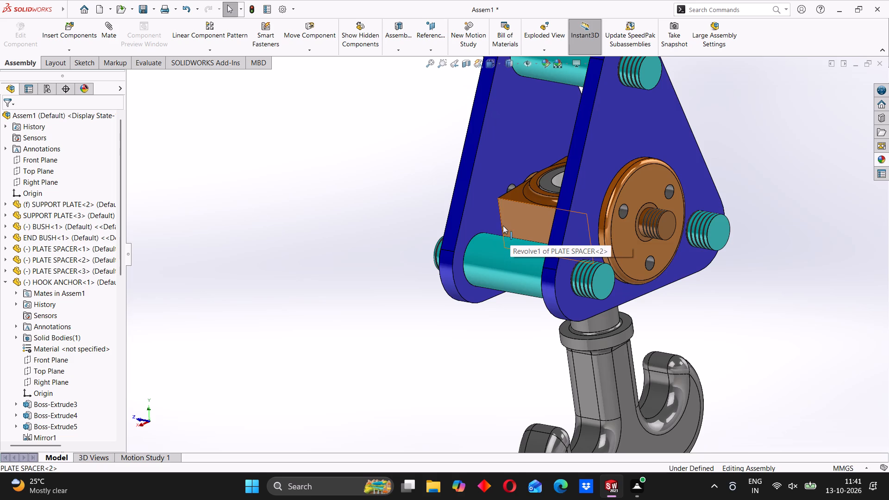
pyautogui.scroll(2, 503, 225)
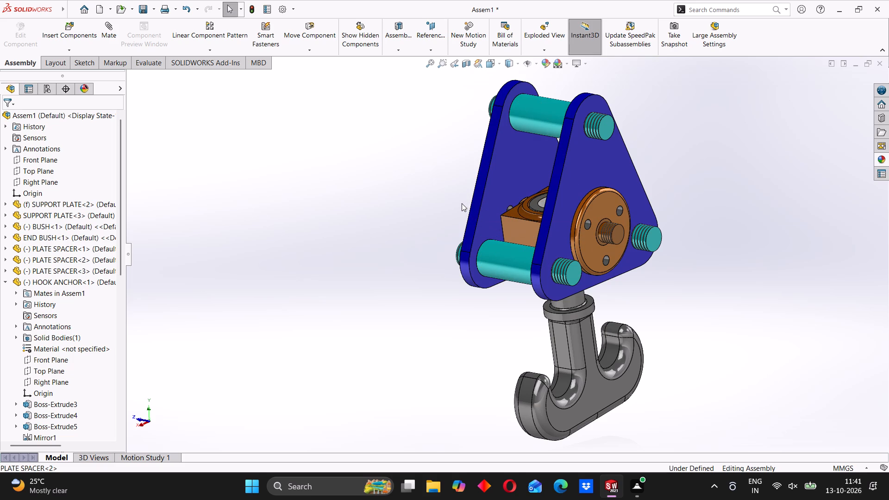
pyautogui.moveTo(522, 225); pyautogui.dragTo(554, 231, button='middle')
pyautogui.moveTo(629, 210); pyautogui.dragTo(590, 208, button='middle')
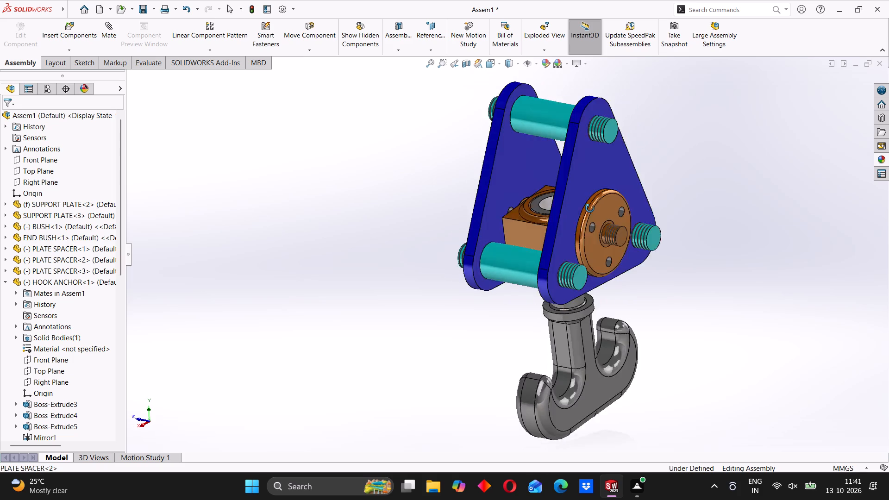
pyautogui.moveTo(590, 208); pyautogui.dragTo(562, 208, button='middle')
pyautogui.scroll(3, 521, 206)
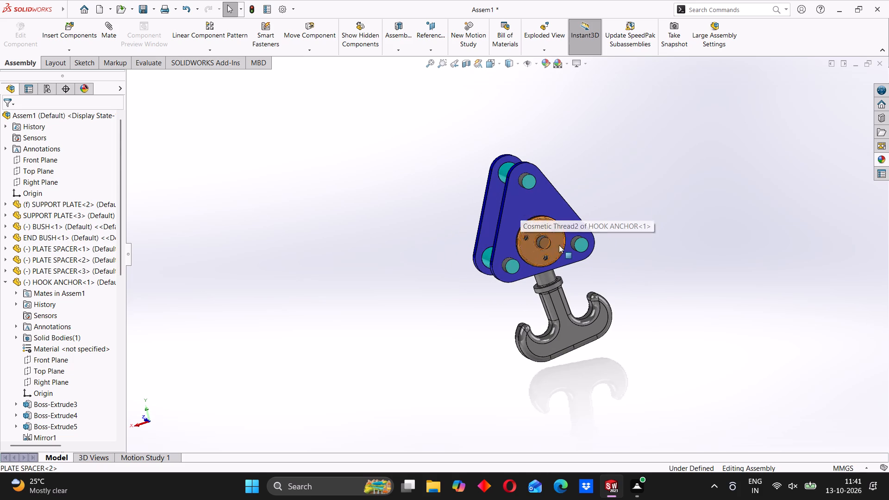
pyautogui.scroll(4, 559, 245)
pyautogui.moveTo(564, 245); pyautogui.dragTo(504, 328, button='middle')
pyautogui.scroll(1, 511, 315)
pyautogui.scroll(-4, 495, 234)
pyautogui.moveTo(574, 243); pyautogui.dragTo(529, 255, button='middle')
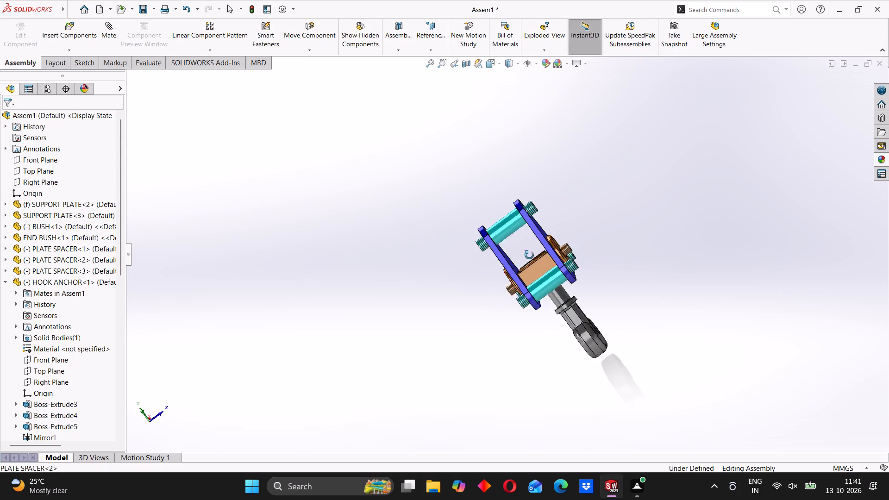
pyautogui.moveTo(529, 255); pyautogui.dragTo(584, 312, button='middle')
pyautogui.scroll(-4, 544, 262)
pyautogui.moveTo(588, 269); pyautogui.dragTo(730, 231, button='middle')
pyautogui.moveTo(616, 244); pyautogui.dragTo(583, 372, button='middle')
pyautogui.scroll(3, 660, 204)
pyautogui.scroll(3, 626, 183)
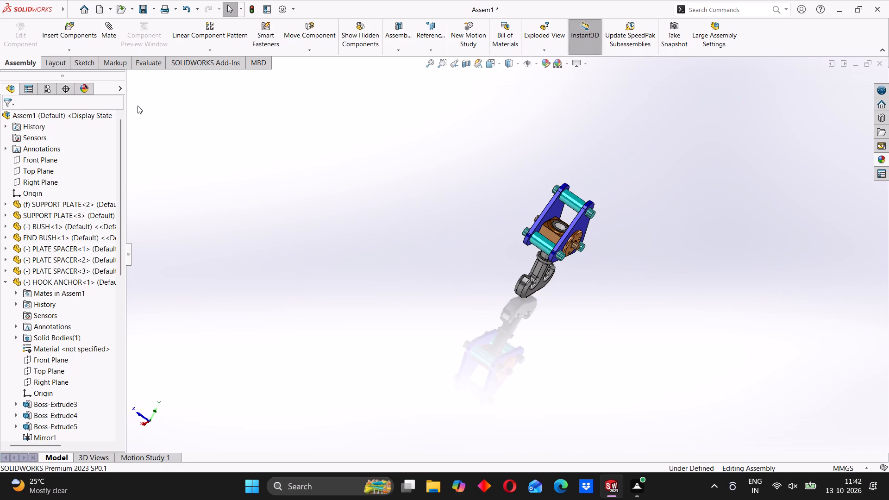
# Insert one WASHER part from the ASSEMBLY 21 folder and place it in free space beside the support plates.
pyautogui.click(69, 29)
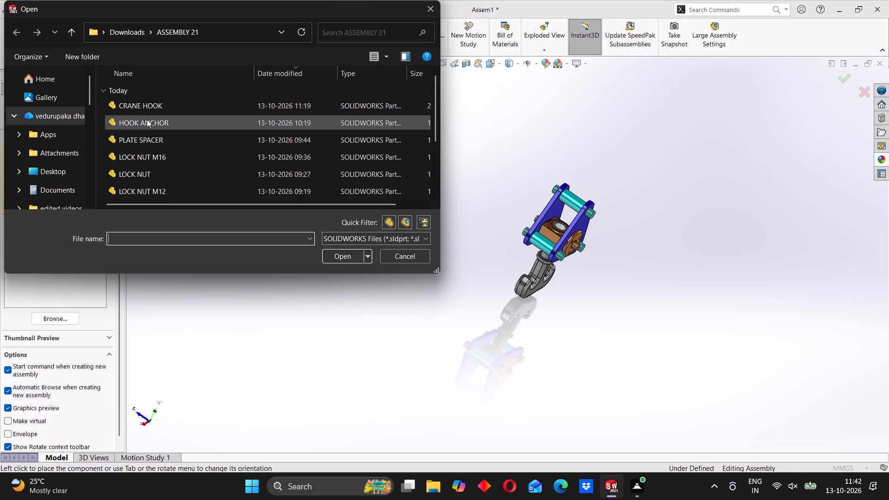
pyautogui.scroll(-7, 154, 137)
pyautogui.click(129, 176)
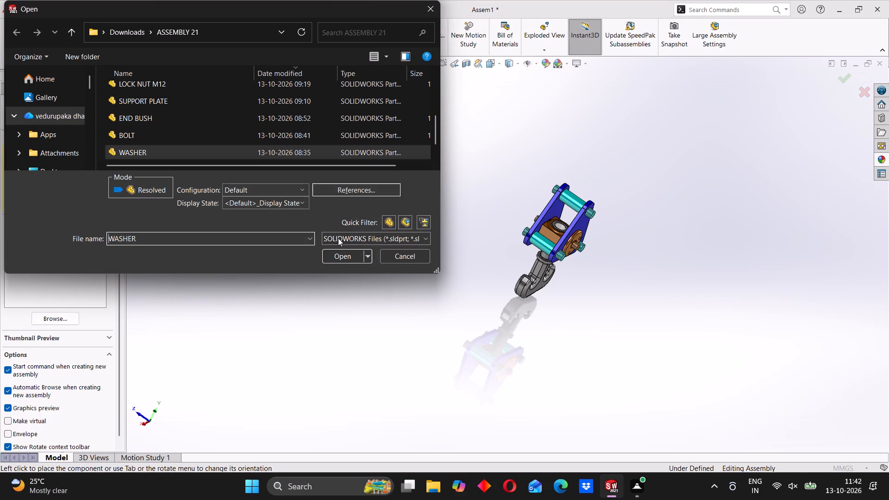
pyautogui.click(338, 255)
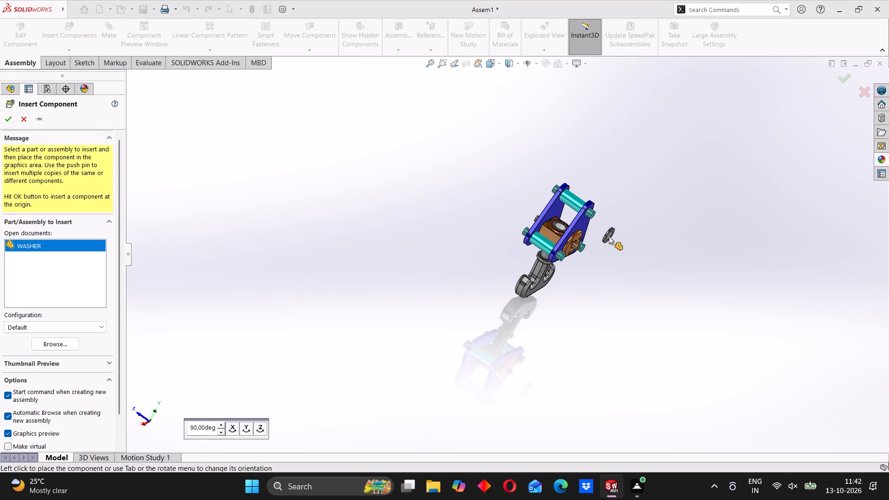
pyautogui.scroll(-5, 607, 239)
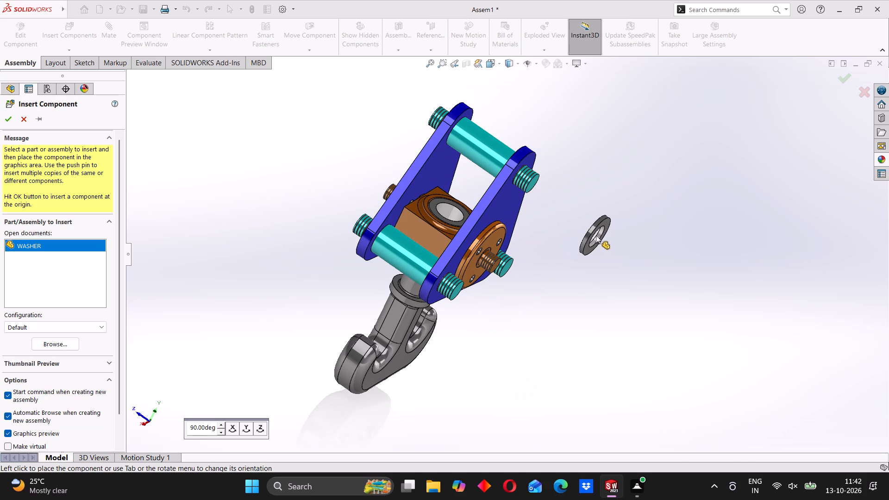
pyautogui.click(596, 235)
# Add a concentric mate between the washer's bore and PLATE SPACER<2>'s lower threaded end, and slide the washer towards the support plate.
pyautogui.moveTo(598, 266); pyautogui.dragTo(563, 240, button='middle')
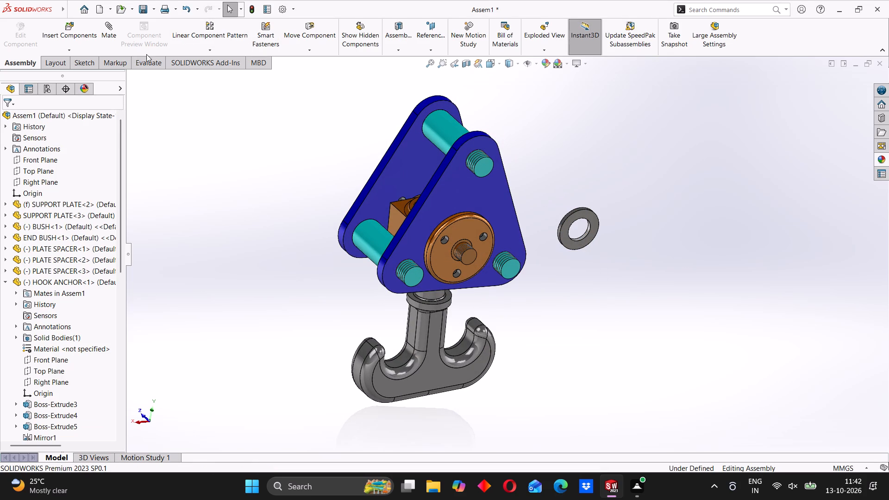
pyautogui.click(106, 24)
pyautogui.scroll(-3, 591, 229)
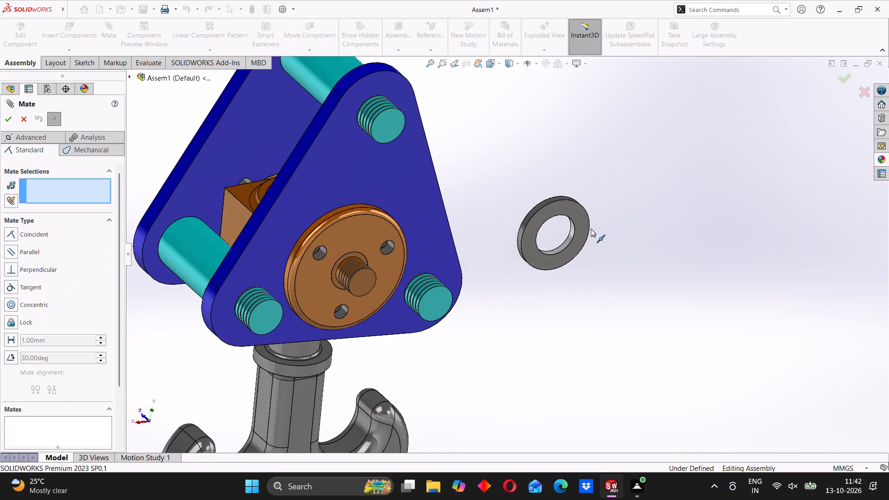
pyautogui.click(558, 249)
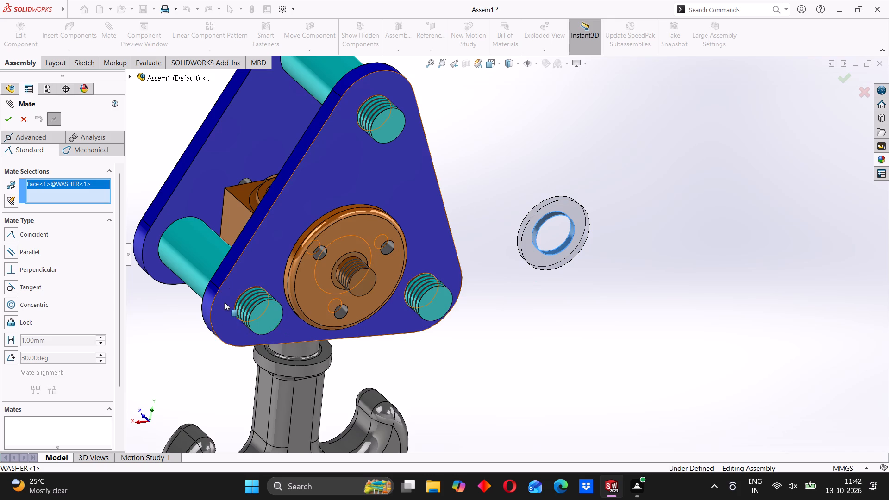
pyautogui.moveTo(249, 303); pyautogui.dragTo(269, 330, button='middle')
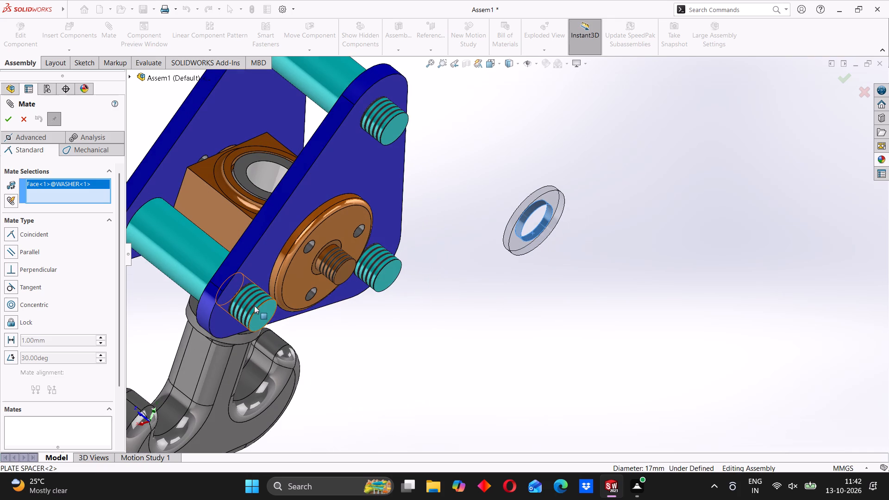
pyautogui.click(251, 302)
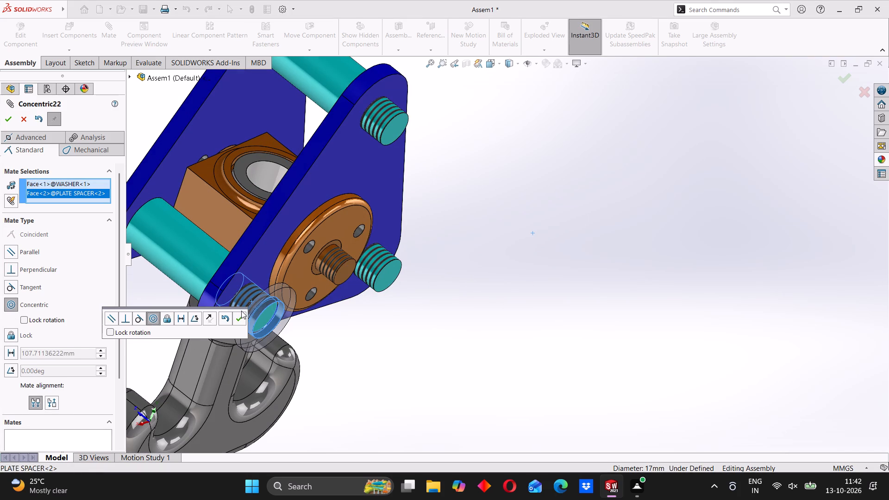
pyautogui.click(241, 318)
pyautogui.moveTo(278, 295); pyautogui.dragTo(269, 282)
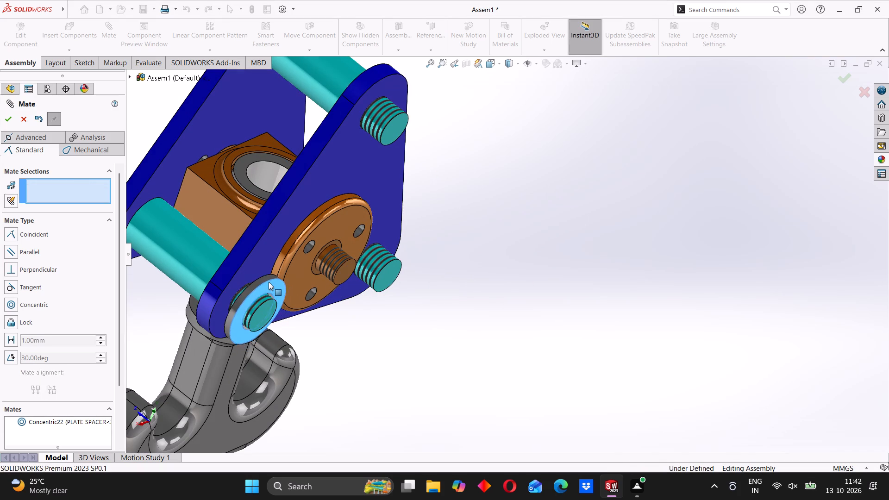
pyautogui.moveTo(269, 282); pyautogui.dragTo(267, 279)
# Examine how the washer's bore fits around the spacer's threaded end and how its rim clears the adjacent end bush, and finish mating.
pyautogui.moveTo(299, 341); pyautogui.dragTo(272, 303, button='middle')
pyautogui.scroll(4, 254, 295)
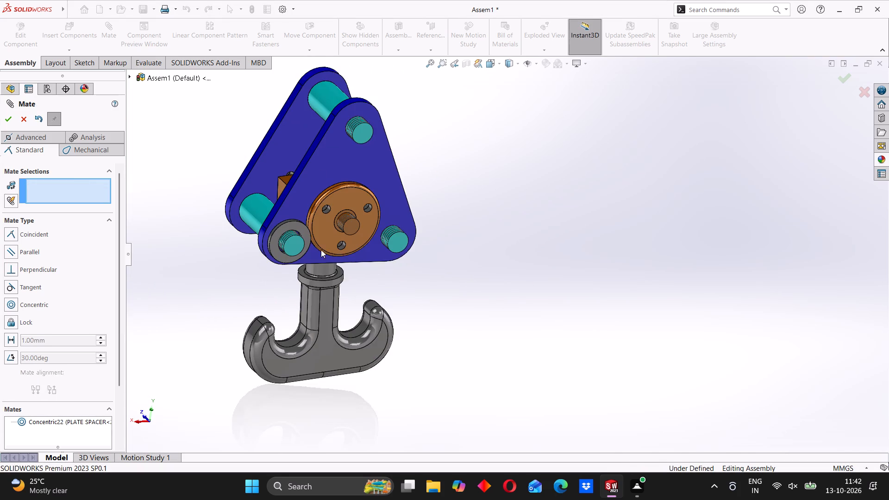
pyautogui.scroll(-3, 337, 249)
pyautogui.moveTo(337, 251); pyautogui.dragTo(320, 249, button='middle')
pyautogui.moveTo(370, 257); pyautogui.dragTo(369, 252, button='middle')
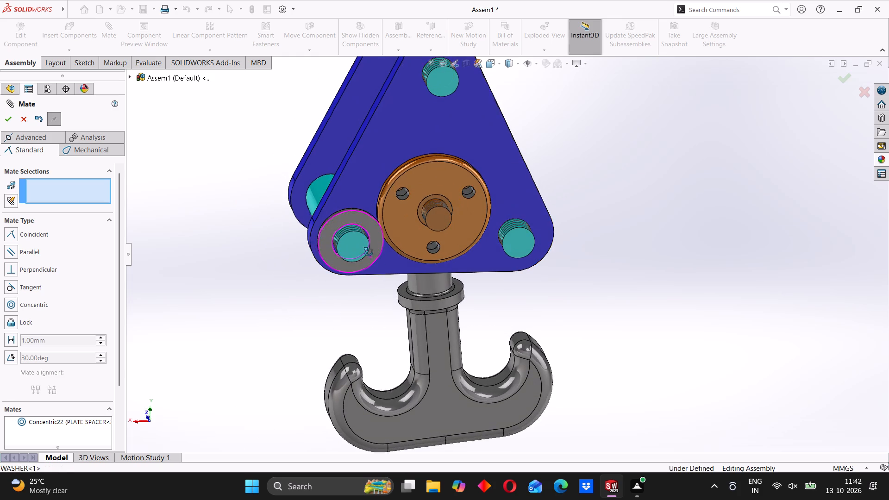
pyautogui.moveTo(369, 252); pyautogui.dragTo(363, 234, button='middle')
pyautogui.scroll(-3, 355, 228)
pyautogui.moveTo(358, 266); pyautogui.dragTo(353, 254, button='middle')
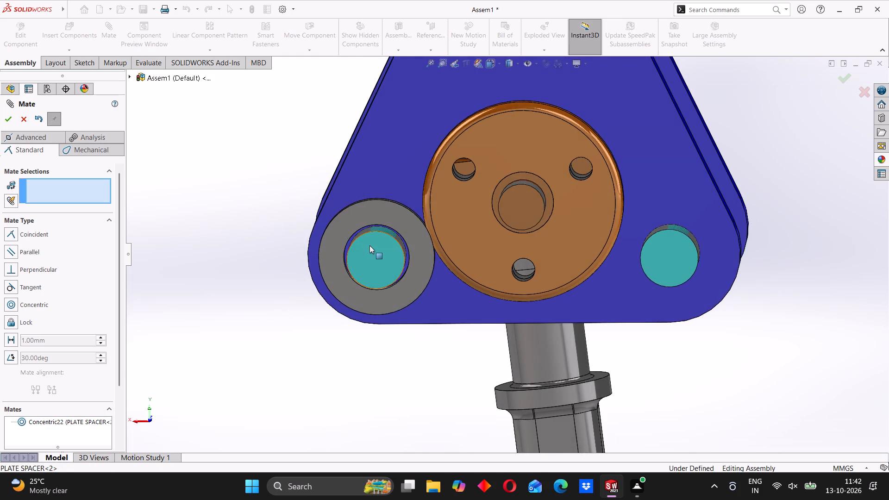
pyautogui.scroll(-3, 369, 245)
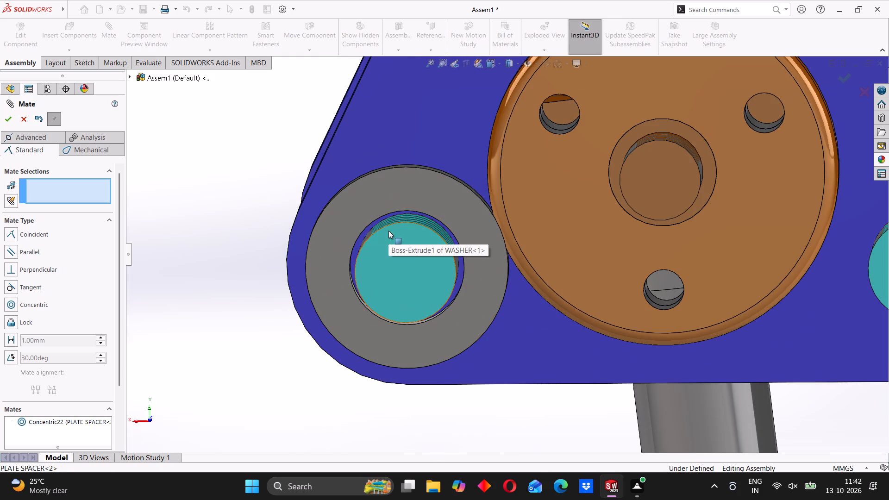
pyautogui.scroll(3, 509, 231)
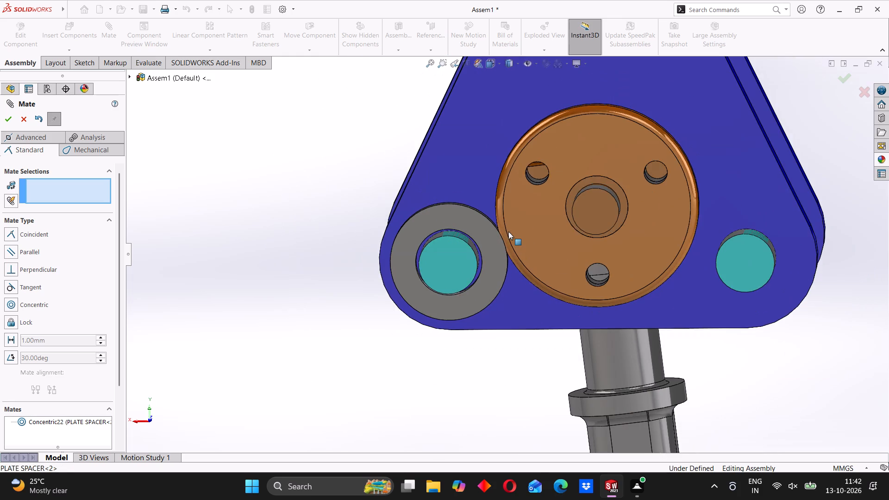
pyautogui.moveTo(527, 223); pyautogui.dragTo(568, 221, button='middle')
pyautogui.moveTo(476, 228); pyautogui.dragTo(462, 235, button='middle')
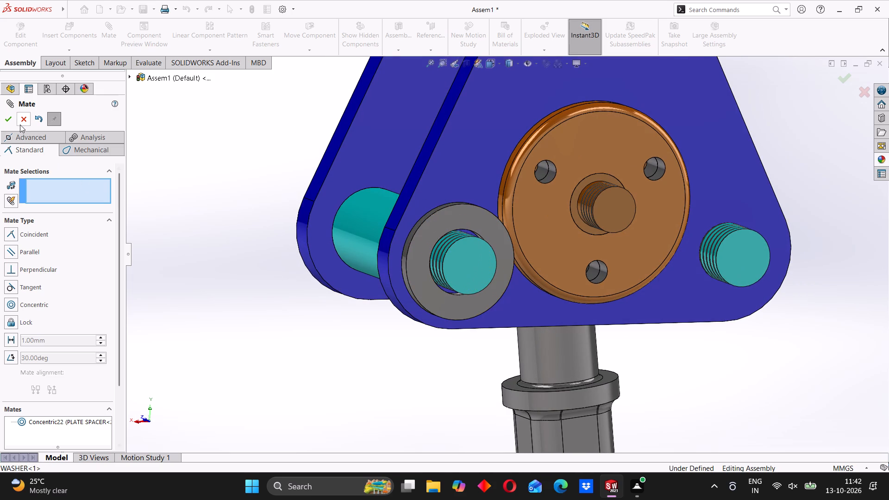
pyautogui.click(11, 119)
# Create a second copy of the washer and place it beside the support plate's sloping edge.
pyautogui.keyDown('ctrl'); pyautogui.moveTo(447, 215); pyautogui.dragTo(453, 215); pyautogui.keyUp('ctrl')
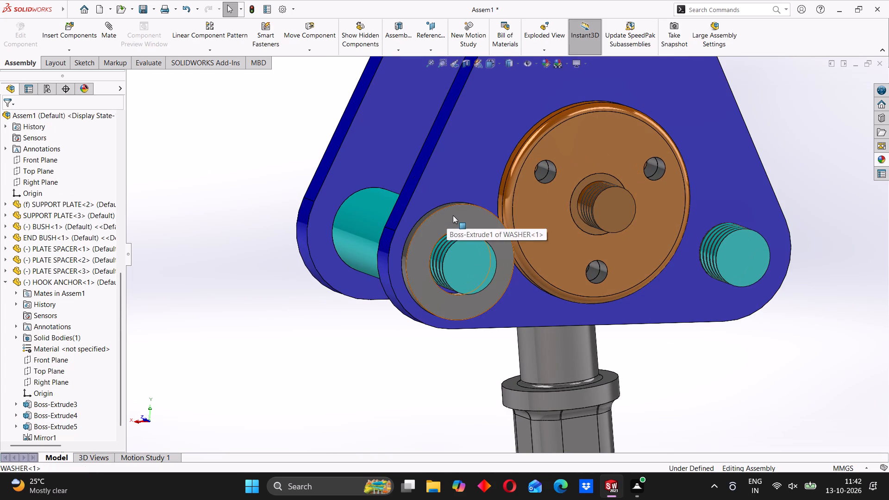
pyautogui.keyDown('ctrl'); pyautogui.moveTo(453, 215); pyautogui.dragTo(775, 150); pyautogui.keyUp('ctrl')
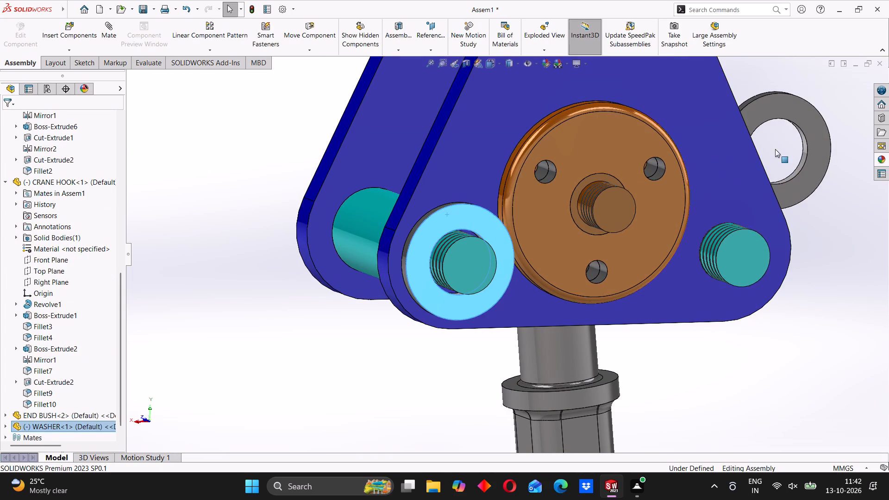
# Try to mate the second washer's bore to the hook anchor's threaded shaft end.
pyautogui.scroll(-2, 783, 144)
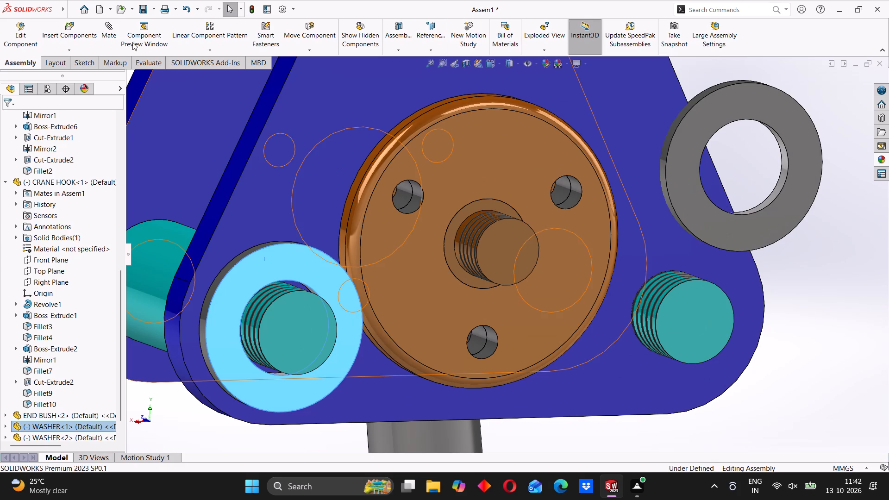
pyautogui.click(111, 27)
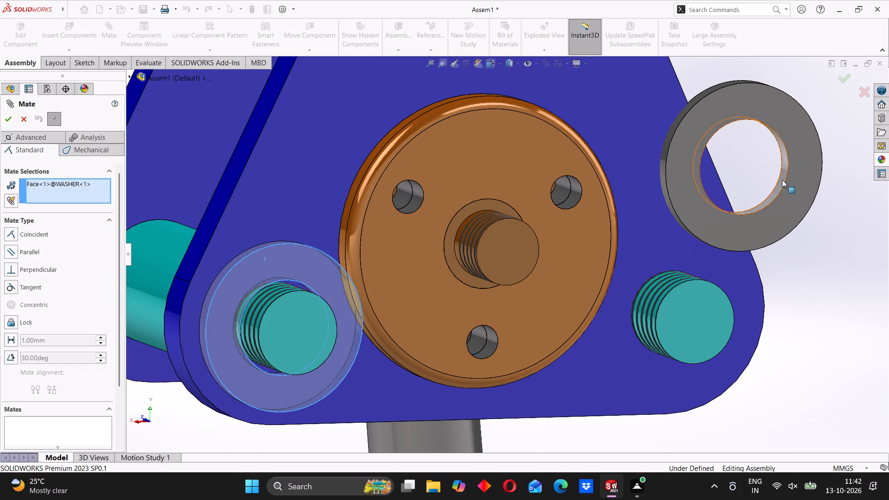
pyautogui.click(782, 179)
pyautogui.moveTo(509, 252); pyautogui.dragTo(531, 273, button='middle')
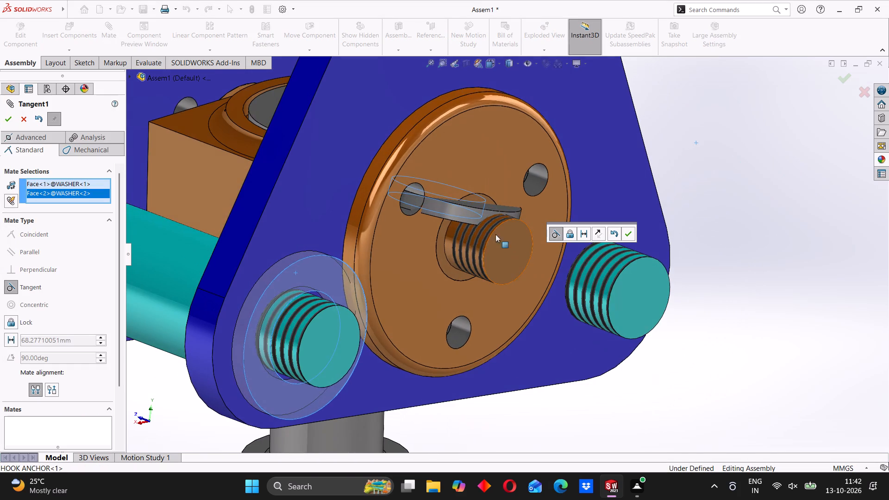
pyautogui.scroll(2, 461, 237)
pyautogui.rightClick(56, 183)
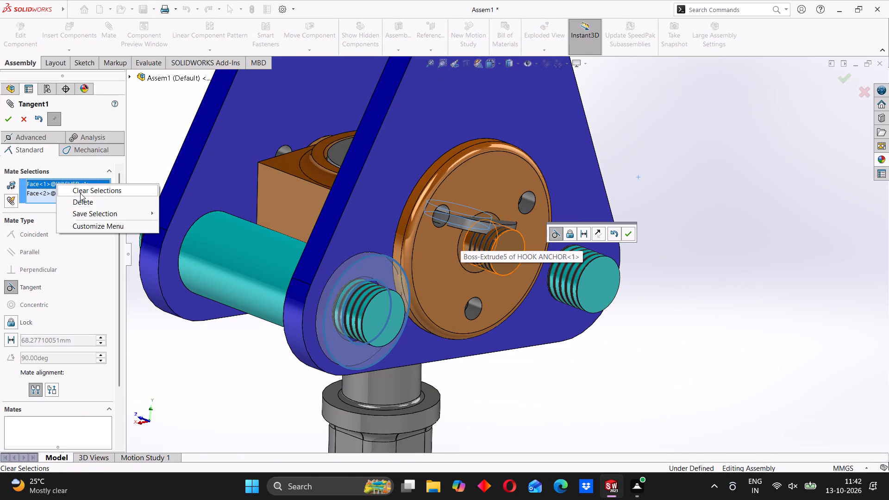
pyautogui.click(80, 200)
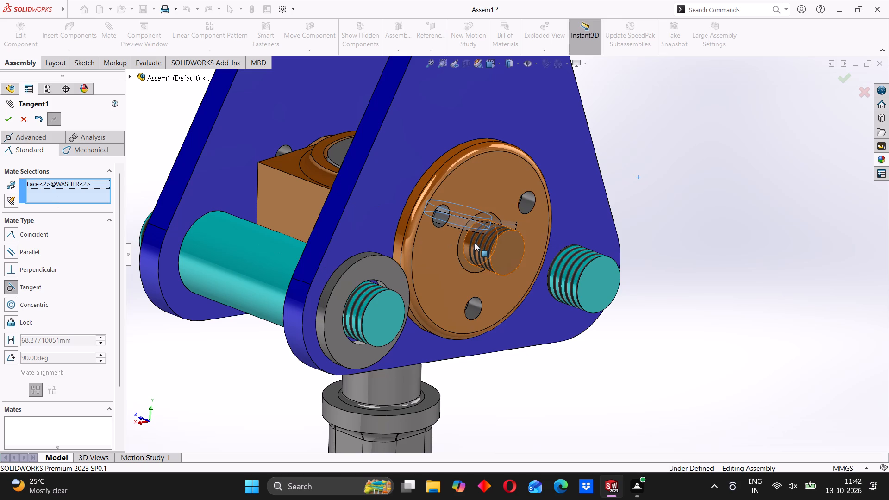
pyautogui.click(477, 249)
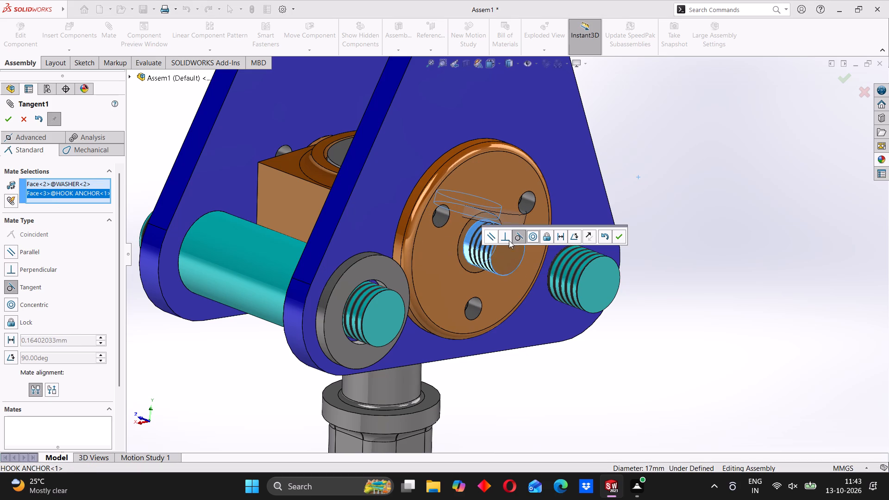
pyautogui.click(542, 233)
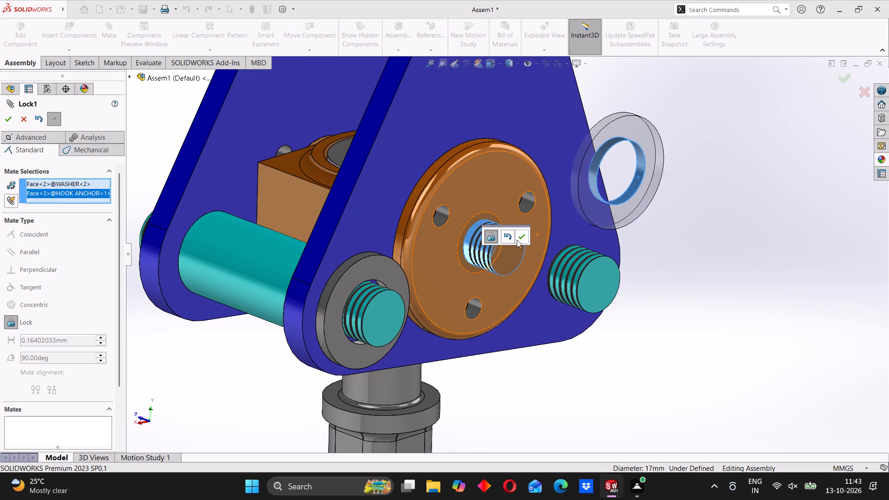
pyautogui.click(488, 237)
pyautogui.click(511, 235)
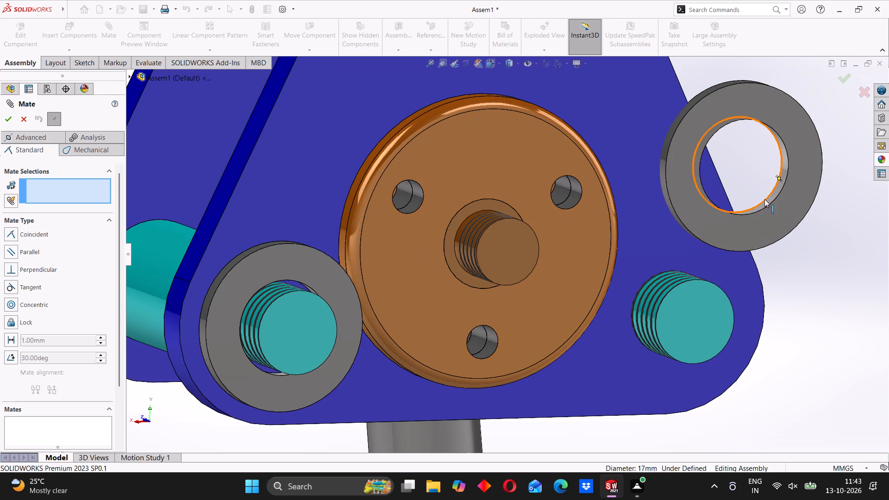
# Add a concentric mate between the second washer's bore and the hook anchor's threaded shaft end, and slide the washer outward along the shaft.
pyautogui.click(770, 197)
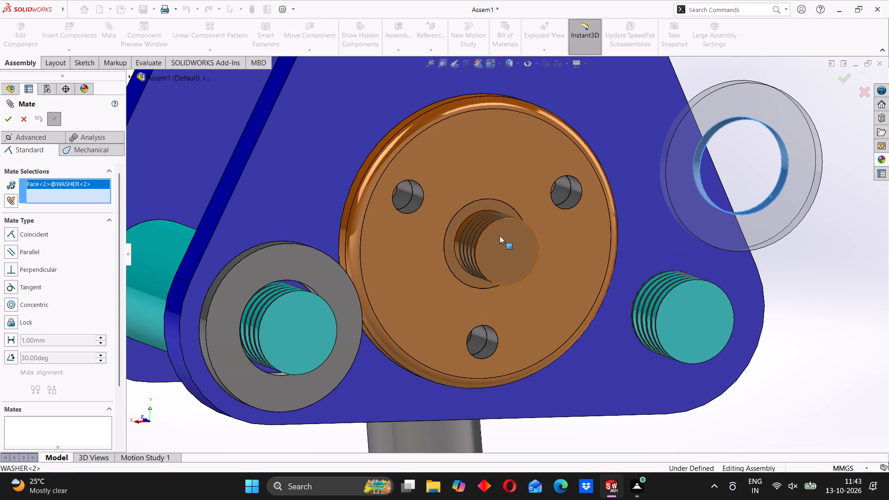
pyautogui.click(467, 237)
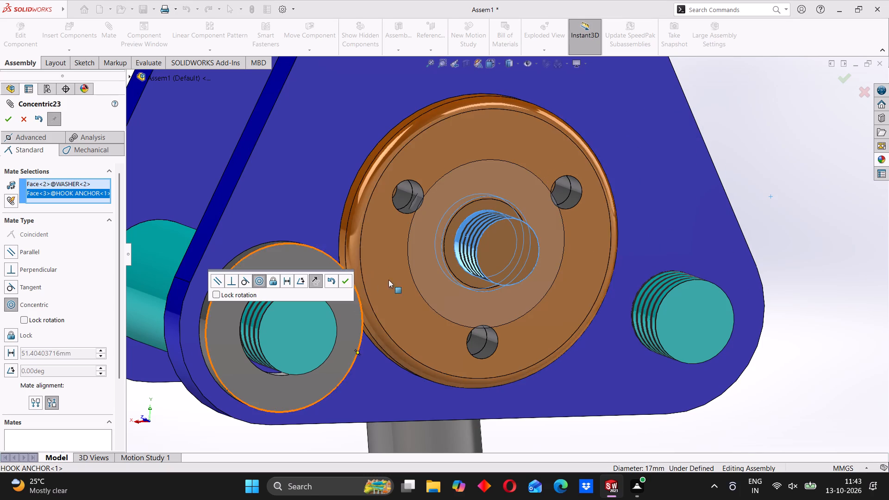
pyautogui.click(345, 281)
pyautogui.moveTo(446, 249); pyautogui.dragTo(466, 262, button='middle')
pyautogui.moveTo(438, 231); pyautogui.dragTo(481, 257)
pyautogui.moveTo(484, 257); pyautogui.dragTo(482, 264, button='middle')
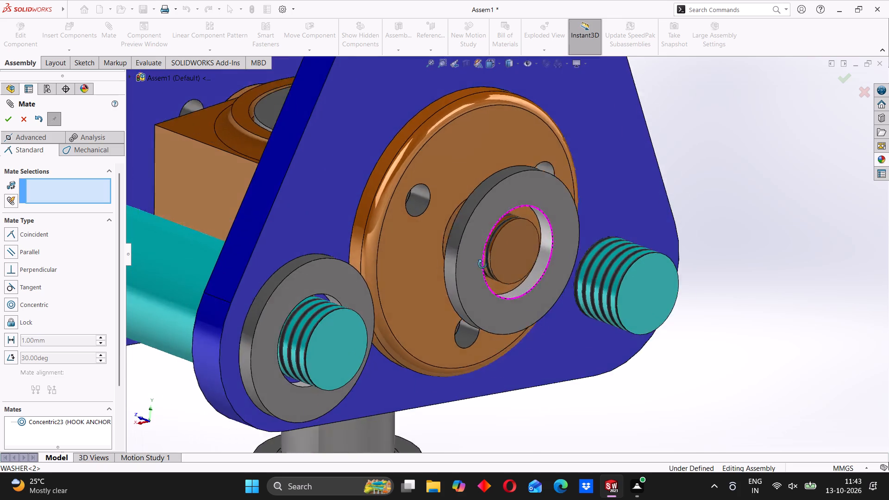
# Examine the assembly from several sides, checking the washers against the spacer ends, hook anchor and crane hook.
pyautogui.moveTo(482, 264); pyautogui.dragTo(451, 247, button='middle')
pyautogui.scroll(4, 504, 262)
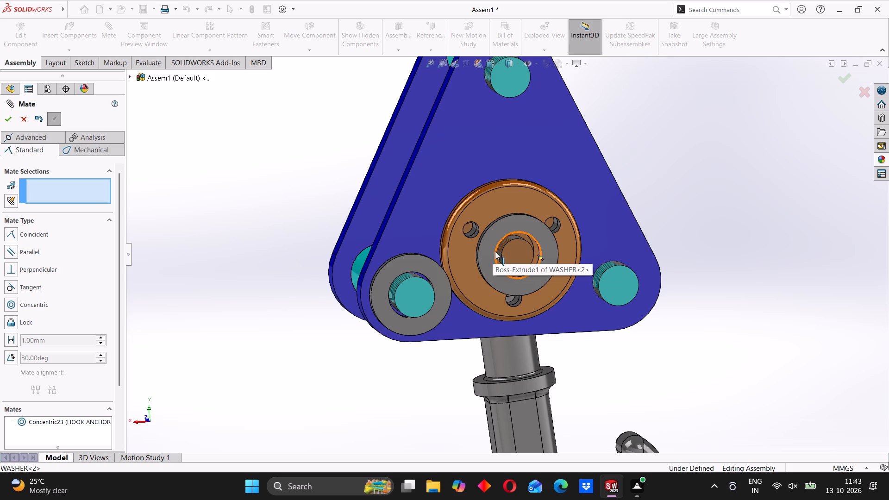
pyautogui.scroll(3, 495, 251)
pyautogui.moveTo(497, 248); pyautogui.dragTo(506, 253, button='middle')
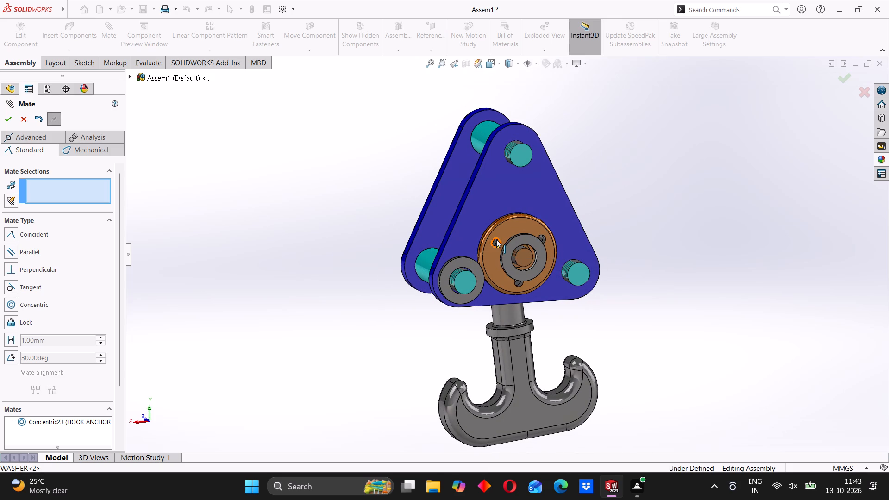
pyautogui.moveTo(495, 241); pyautogui.dragTo(553, 285, button='middle')
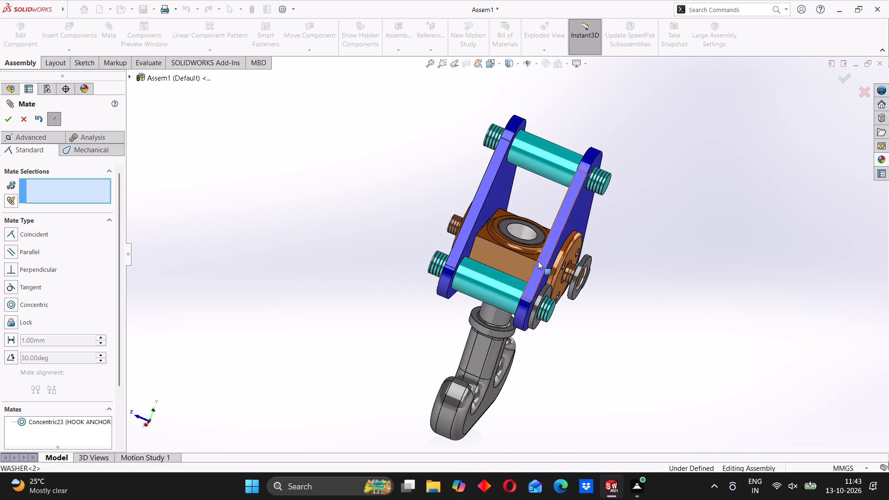
pyautogui.moveTo(515, 243); pyautogui.dragTo(508, 254, button='middle')
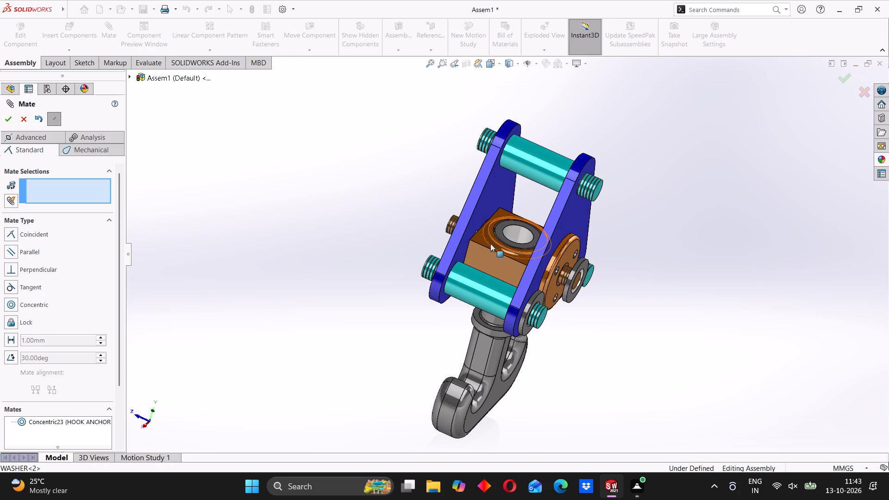
pyautogui.moveTo(504, 335); pyautogui.dragTo(519, 190, button='middle')
pyautogui.moveTo(506, 206); pyautogui.dragTo(514, 244, button='middle')
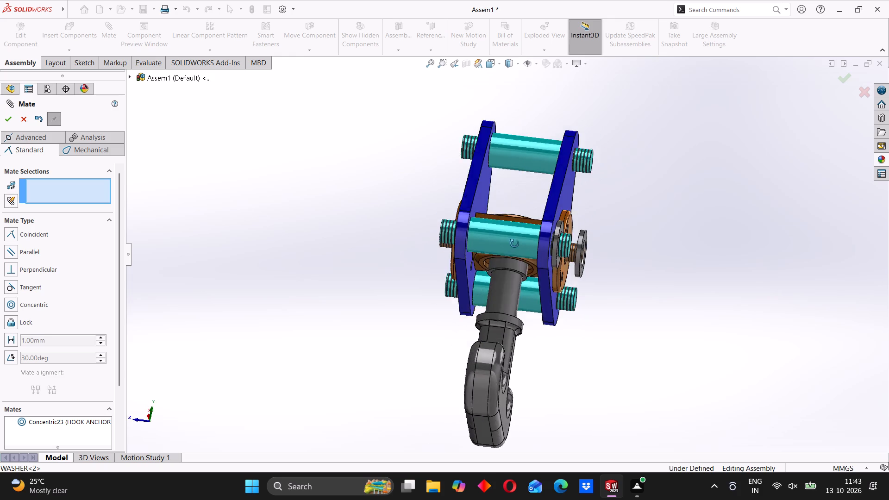
pyautogui.moveTo(514, 244); pyautogui.dragTo(511, 316, button='middle')
pyautogui.moveTo(503, 224); pyautogui.dragTo(488, 250, button='middle')
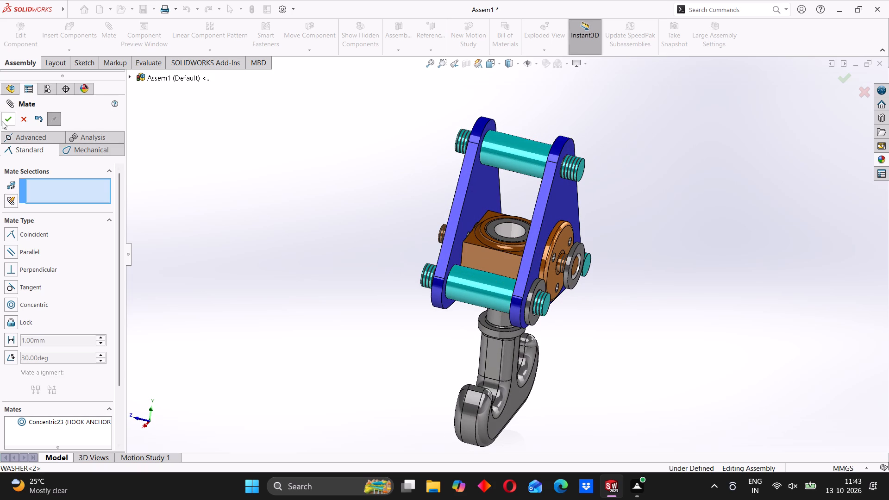
pyautogui.moveTo(588, 323); pyautogui.dragTo(566, 309, button='middle')
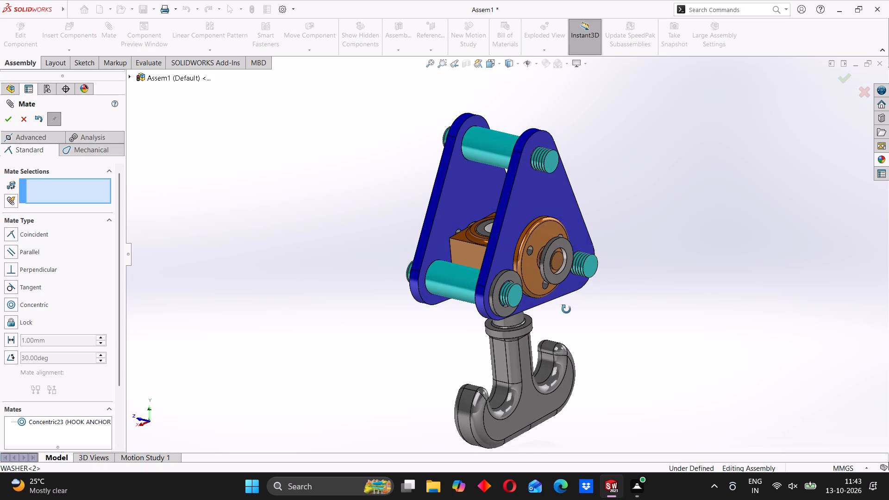
pyautogui.moveTo(566, 309); pyautogui.dragTo(567, 312, button='middle')
pyautogui.moveTo(542, 258); pyautogui.dragTo(561, 270, button='middle')
# Slide the first washer outward along its axis, clear of the lower plate spacer's threaded end, and finish mating.
pyautogui.scroll(-2, 557, 268)
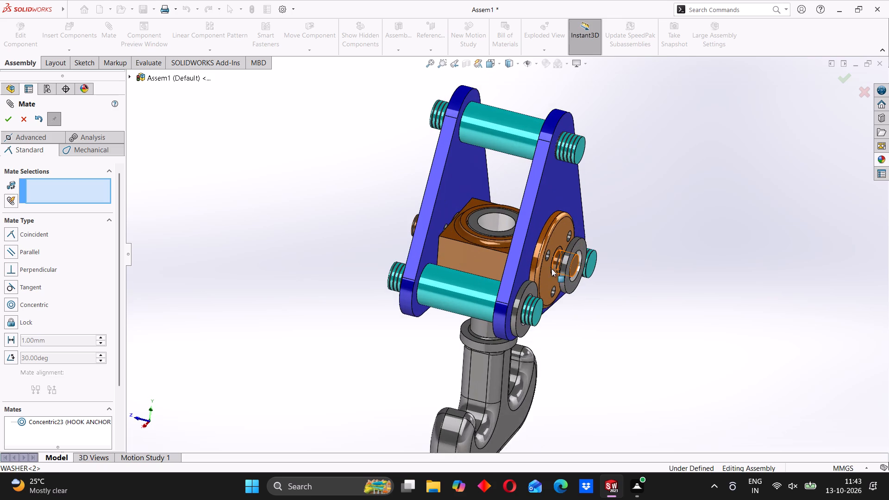
pyautogui.middleClick(551, 269)
pyautogui.moveTo(521, 298); pyautogui.dragTo(591, 312)
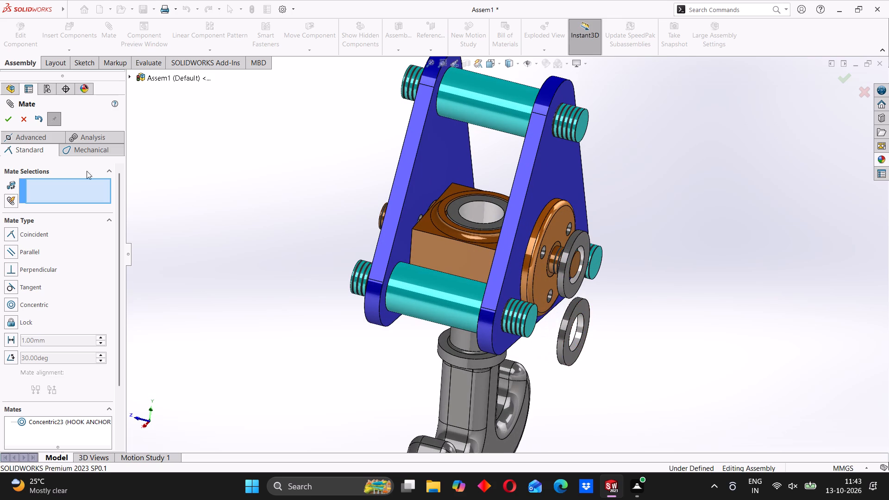
pyautogui.click(4, 117)
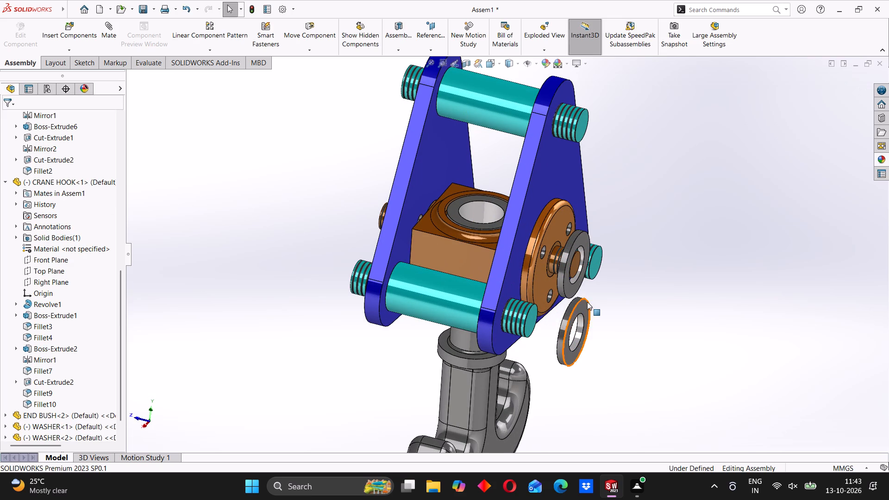
# Create a third copy of the washer and place it in the free space outside the support plate.
pyautogui.keyDown('ctrl'); pyautogui.moveTo(584, 303); pyautogui.dragTo(674, 216); pyautogui.keyUp('ctrl')
pyautogui.moveTo(657, 241); pyautogui.dragTo(662, 250, button='middle')
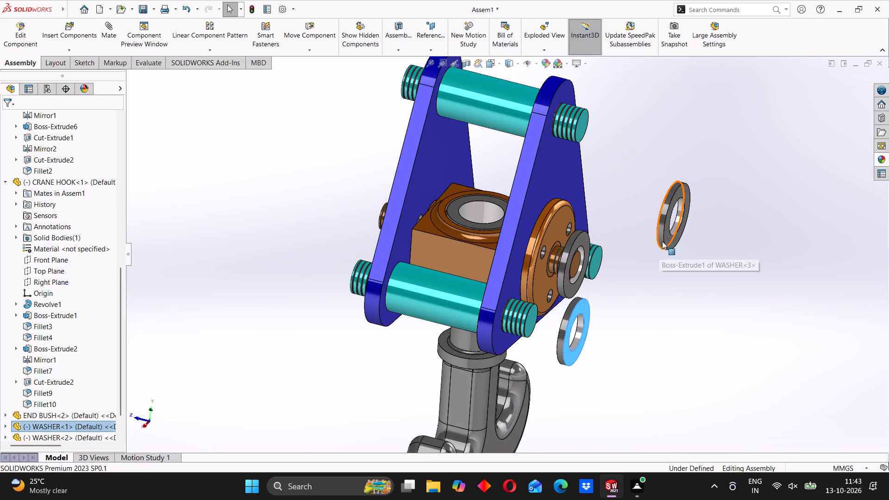
# Add a concentric mate between the third washer's bore and BUSH<1>'s bore, and lift the washer above the bush.
pyautogui.moveTo(641, 215); pyautogui.dragTo(653, 224, button='middle')
pyautogui.scroll(-3, 659, 212)
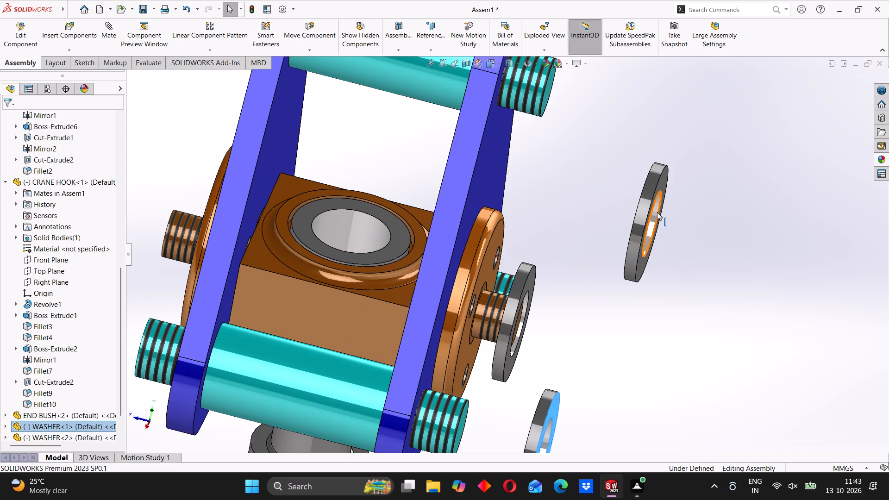
pyautogui.click(656, 212)
pyautogui.click(111, 35)
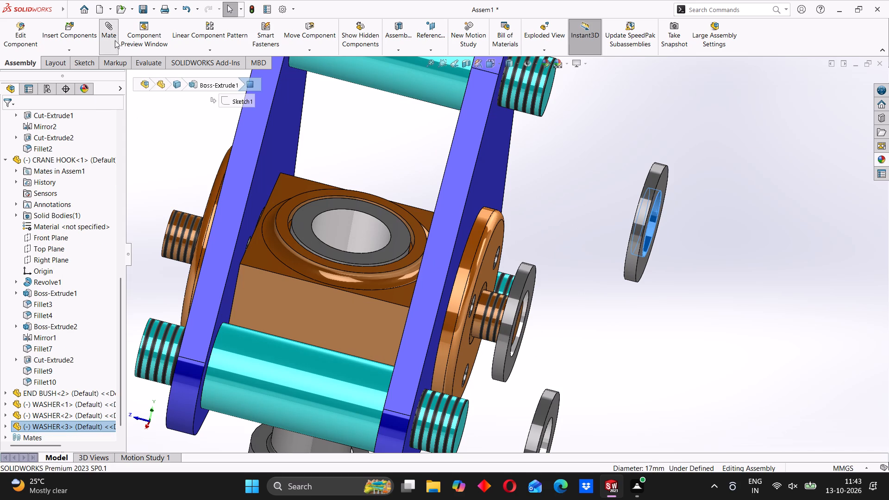
pyautogui.click(338, 219)
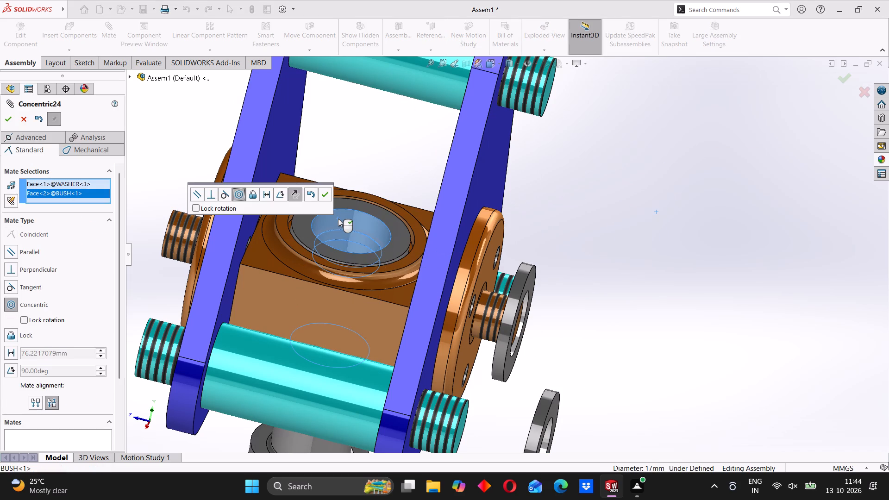
pyautogui.click(324, 200)
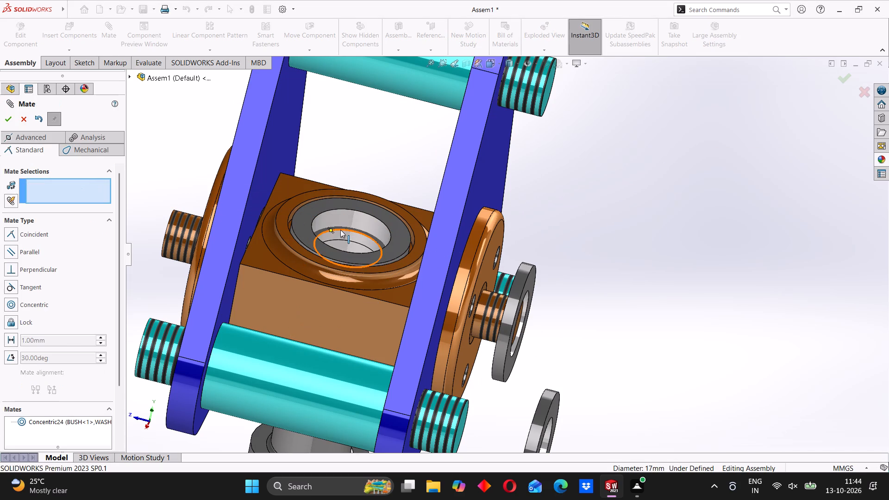
pyautogui.moveTo(342, 234); pyautogui.dragTo(357, 179)
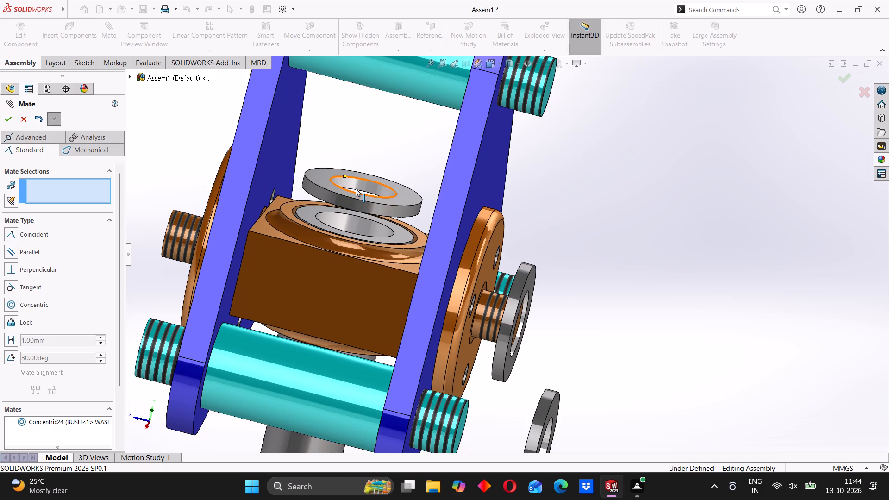
# Add a coincident mate between the third washer's underside and BUSH<1>'s top face, and finish mating.
pyautogui.scroll(-3, 349, 198)
pyautogui.moveTo(321, 214); pyautogui.dragTo(334, 200, button='middle')
pyautogui.scroll(-2, 350, 184)
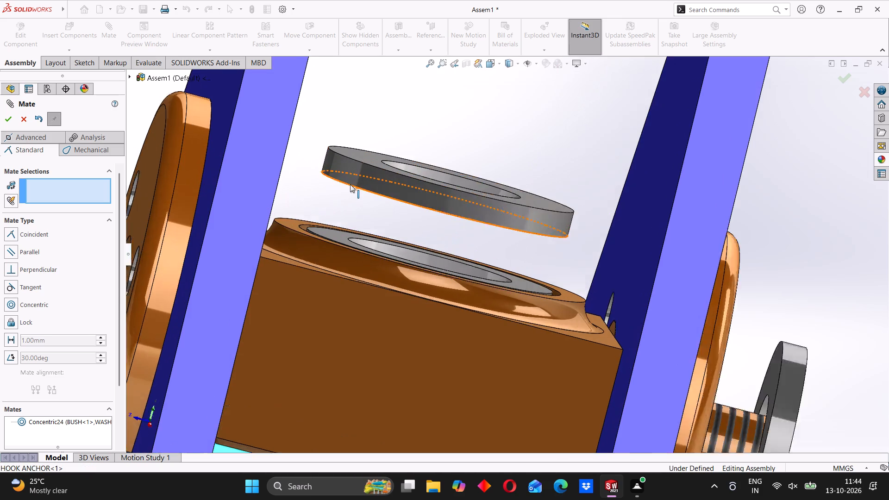
pyautogui.scroll(-1, 350, 184)
pyautogui.moveTo(341, 194); pyautogui.dragTo(359, 174, button='middle')
pyautogui.click(409, 199)
pyautogui.moveTo(438, 242); pyautogui.dragTo(431, 263, button='middle')
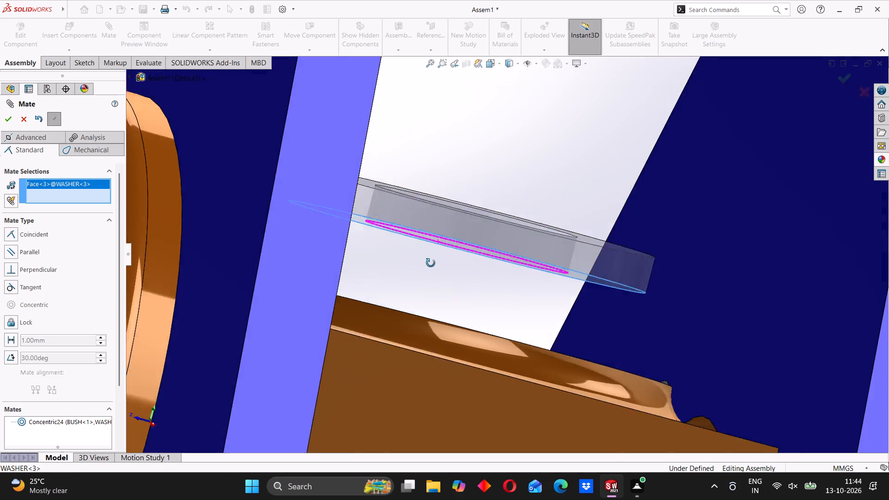
pyautogui.moveTo(431, 263); pyautogui.dragTo(406, 303, button='middle')
pyautogui.click(265, 336)
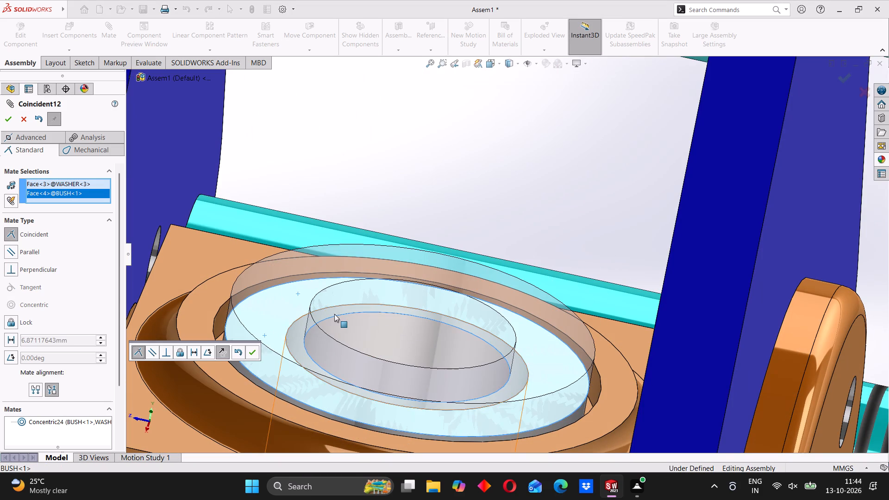
pyautogui.click(257, 353)
pyautogui.scroll(6, 342, 297)
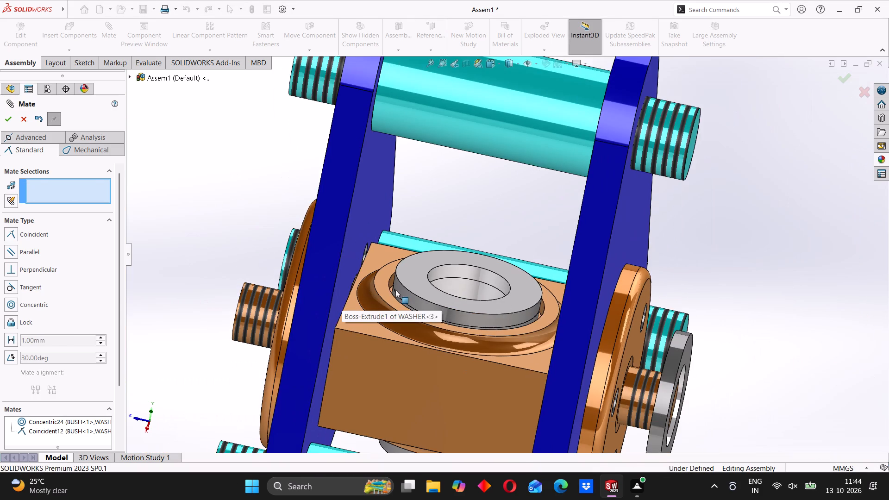
pyautogui.moveTo(463, 275); pyautogui.dragTo(469, 304, button='middle')
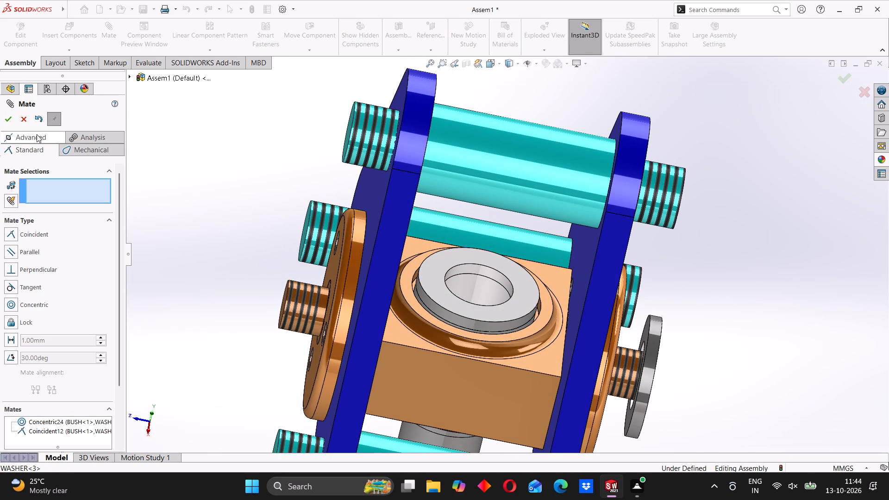
pyautogui.click(9, 119)
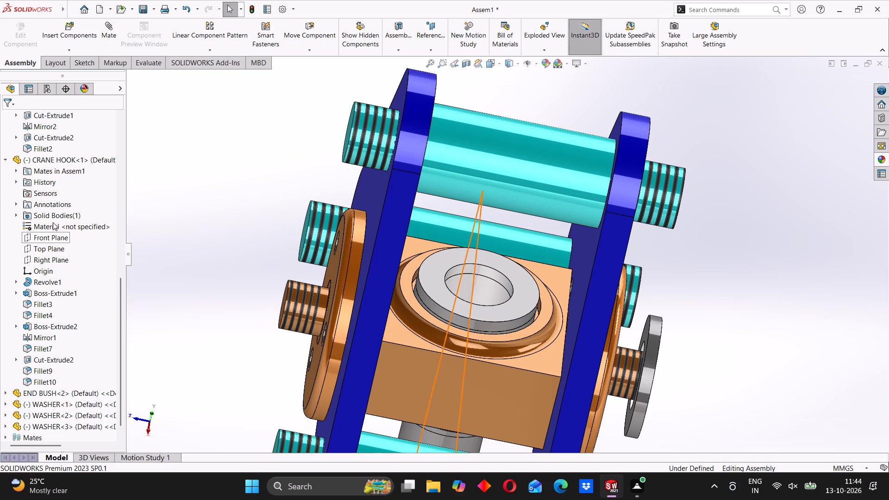
# Insert the LOCK NUT M16 part from the ASSEMBLY 21 folder and place it outside the support plate near the upper spacer.
pyautogui.scroll(4, 467, 225)
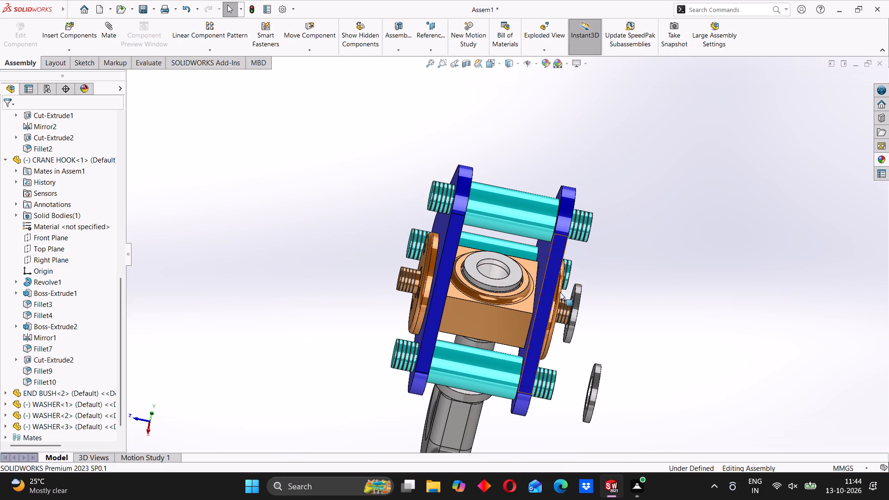
pyautogui.scroll(1, 566, 291)
pyautogui.moveTo(591, 306); pyautogui.dragTo(560, 246, button='middle')
pyautogui.scroll(-1, 520, 305)
pyautogui.moveTo(471, 319); pyautogui.dragTo(509, 310, button='middle')
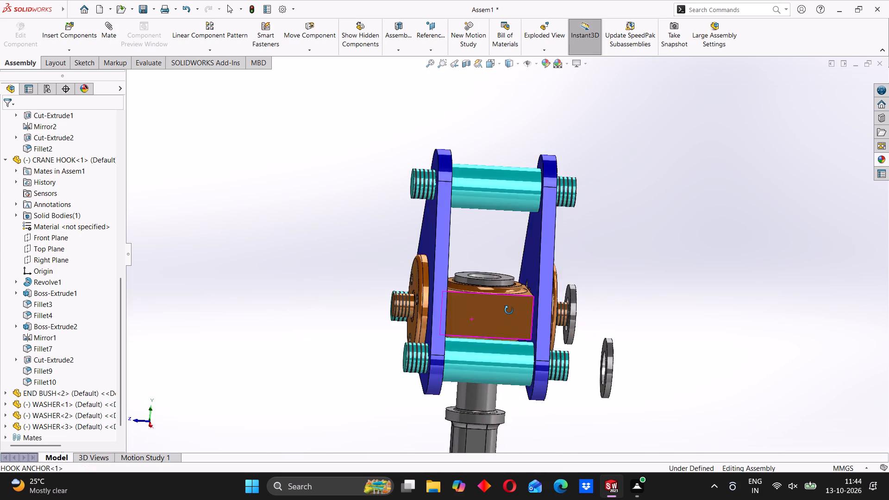
pyautogui.moveTo(509, 310); pyautogui.dragTo(502, 338, button='middle')
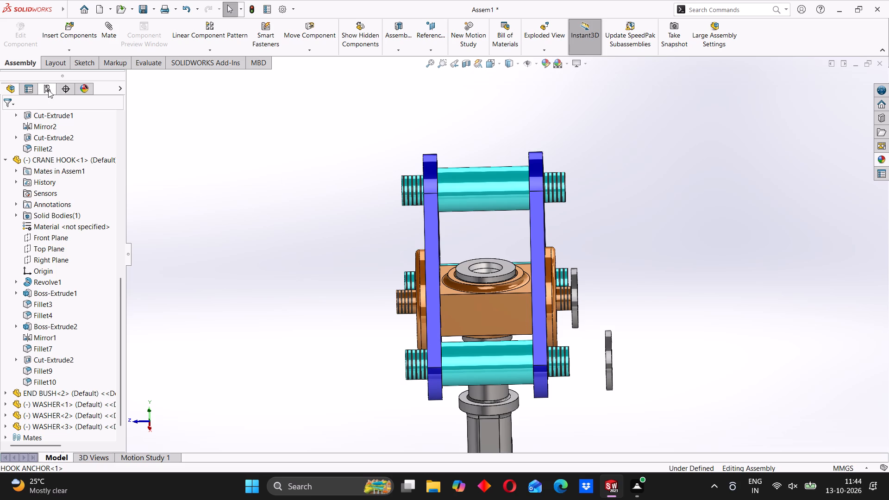
pyautogui.click(57, 38)
pyautogui.scroll(-1, 178, 139)
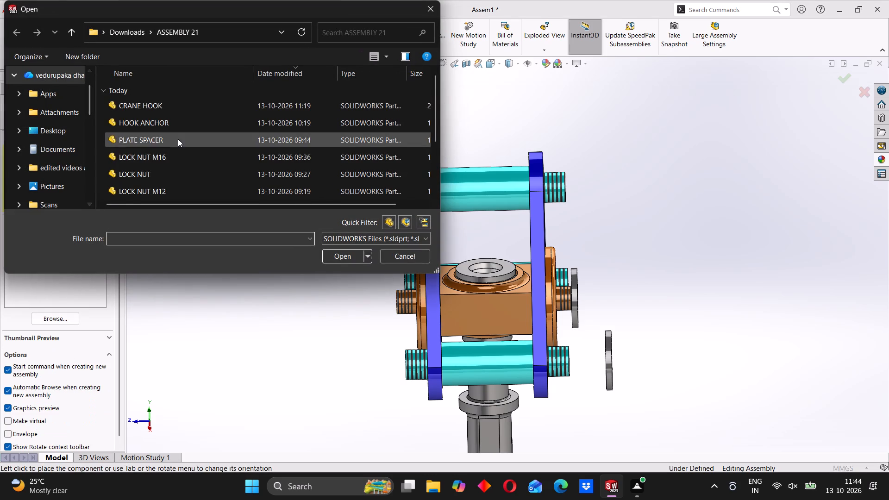
pyautogui.scroll(-4, 178, 139)
pyautogui.scroll(2, 139, 130)
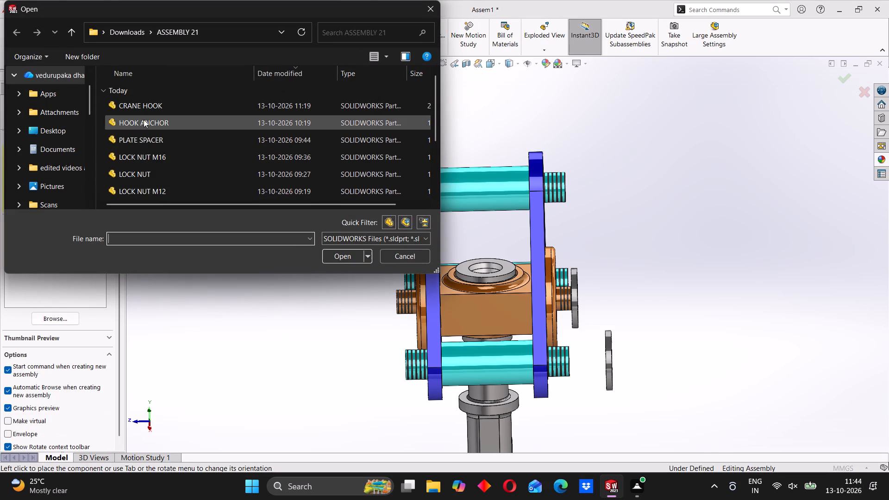
pyautogui.click(145, 156)
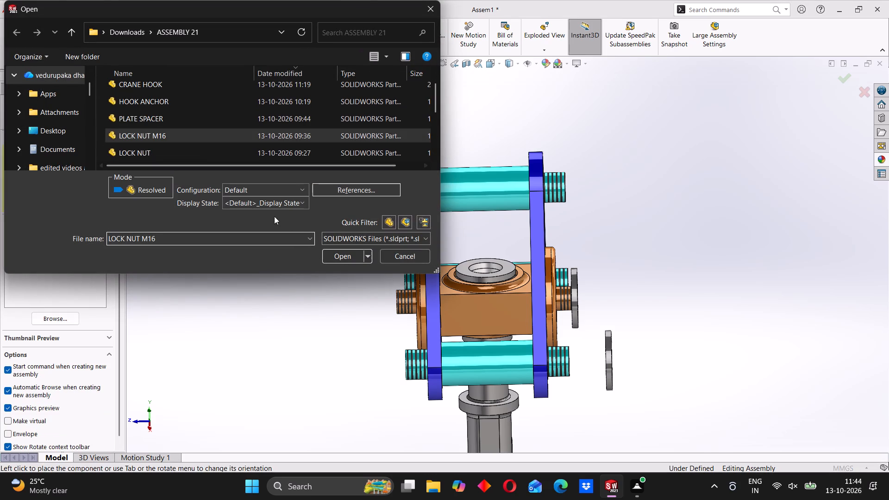
pyautogui.click(337, 253)
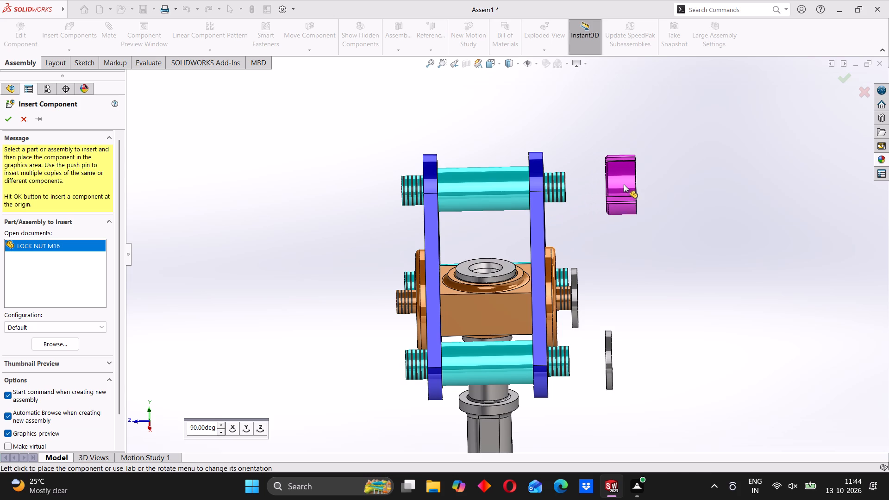
pyautogui.click(624, 184)
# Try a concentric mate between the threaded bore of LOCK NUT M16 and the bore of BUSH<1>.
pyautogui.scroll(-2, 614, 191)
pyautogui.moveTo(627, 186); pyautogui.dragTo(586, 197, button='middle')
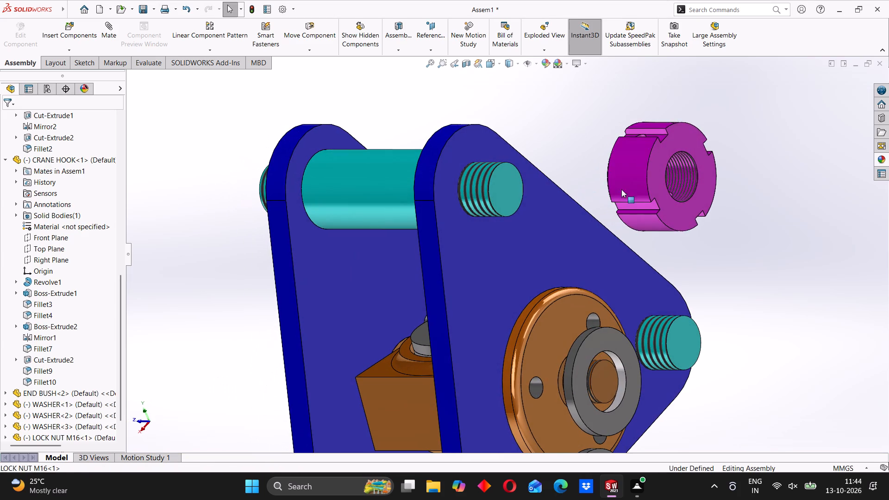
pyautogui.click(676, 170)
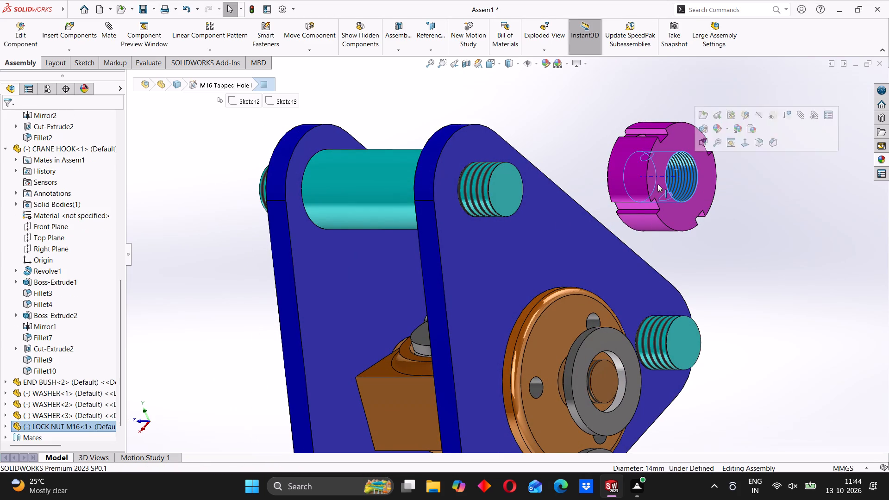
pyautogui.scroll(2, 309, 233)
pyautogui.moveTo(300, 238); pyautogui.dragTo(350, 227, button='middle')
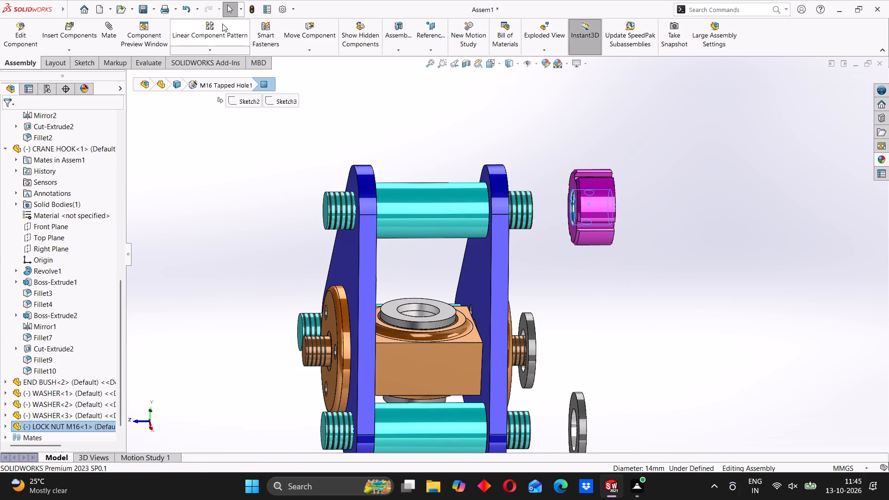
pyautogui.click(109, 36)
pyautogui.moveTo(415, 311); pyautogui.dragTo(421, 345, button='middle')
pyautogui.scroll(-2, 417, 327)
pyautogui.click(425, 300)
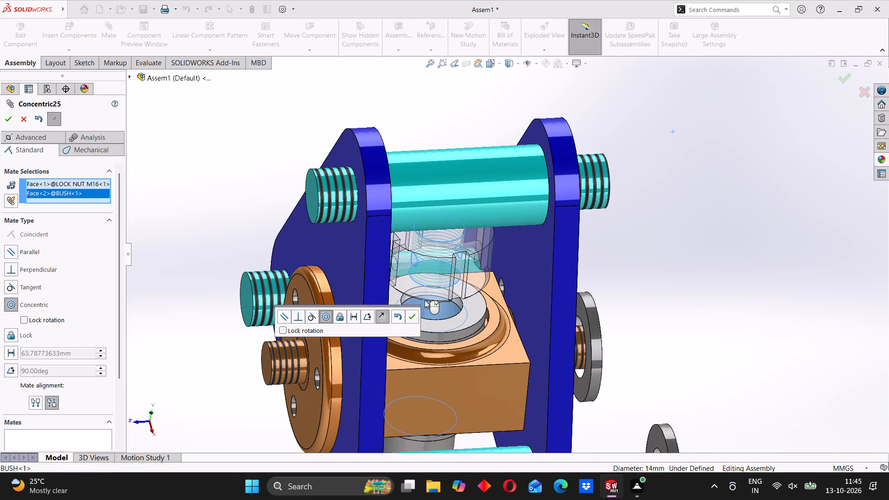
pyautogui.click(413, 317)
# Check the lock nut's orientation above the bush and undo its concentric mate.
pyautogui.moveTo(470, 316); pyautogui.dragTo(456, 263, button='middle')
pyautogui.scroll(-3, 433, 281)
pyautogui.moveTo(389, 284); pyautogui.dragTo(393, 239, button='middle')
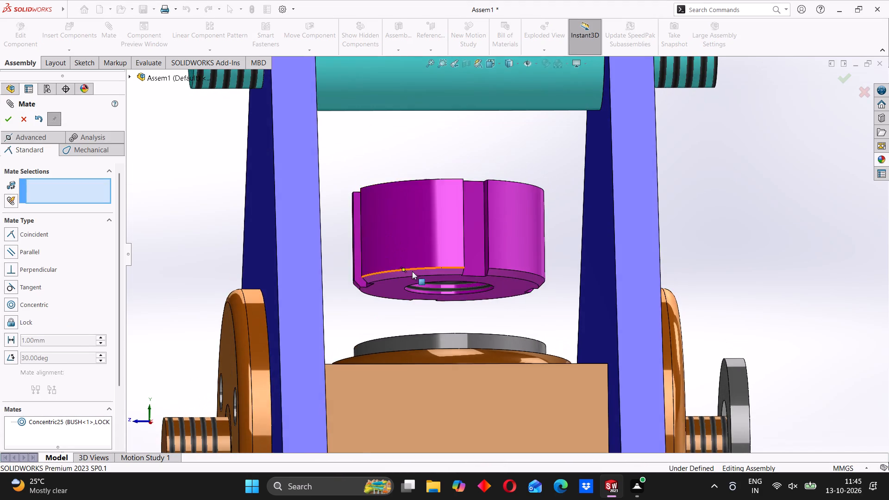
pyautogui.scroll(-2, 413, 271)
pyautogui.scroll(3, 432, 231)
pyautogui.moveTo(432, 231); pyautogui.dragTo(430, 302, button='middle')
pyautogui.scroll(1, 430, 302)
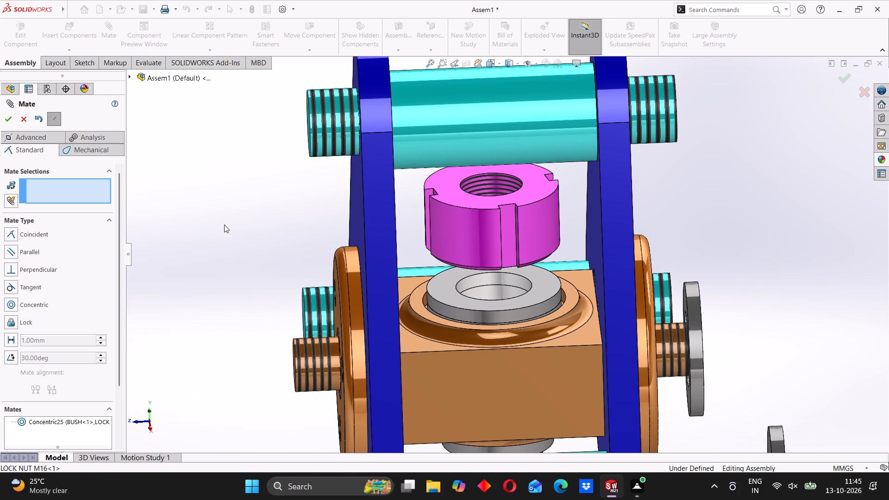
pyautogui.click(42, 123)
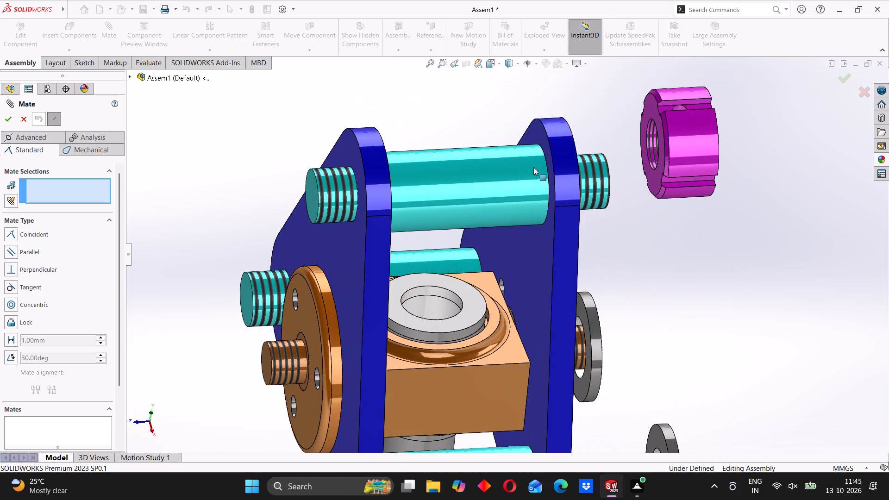
# Add a concentric mate between the lock nut's bore and BUSH<1>'s bore with flipped alignment, and lift the nut above the washer.
pyautogui.scroll(-3, 644, 165)
pyautogui.click(632, 134)
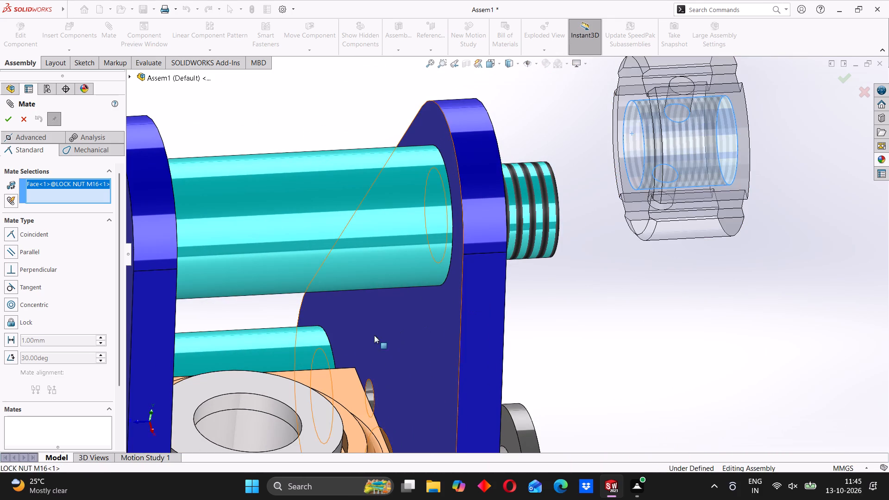
pyautogui.click(230, 429)
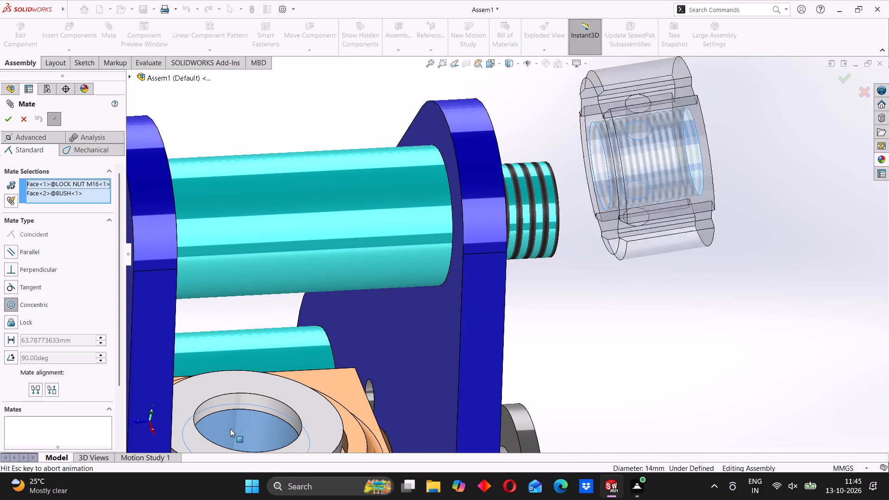
pyautogui.scroll(2, 305, 363)
pyautogui.moveTo(337, 375); pyautogui.dragTo(323, 346, button='middle')
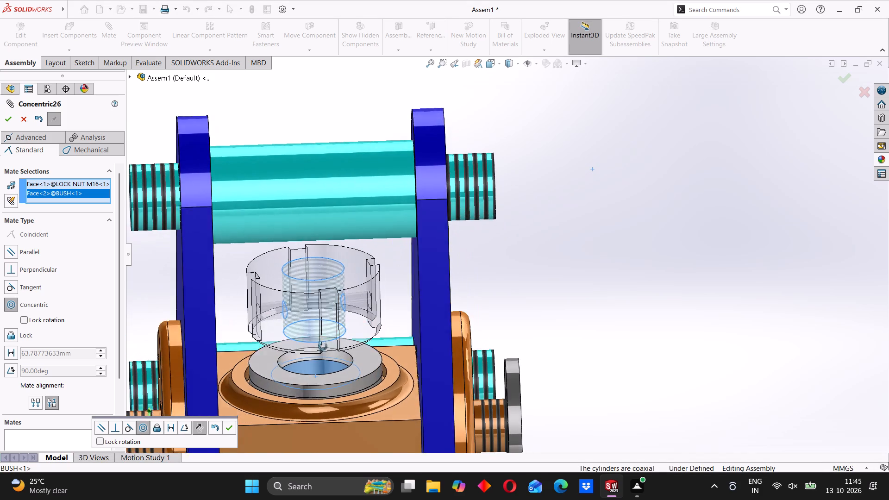
pyautogui.moveTo(323, 346); pyautogui.dragTo(321, 340, button='middle')
pyautogui.click(198, 427)
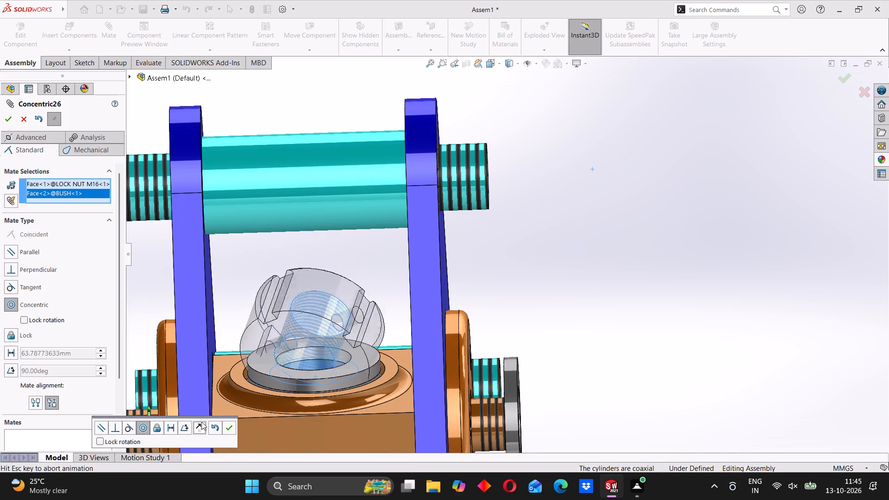
pyautogui.click(228, 429)
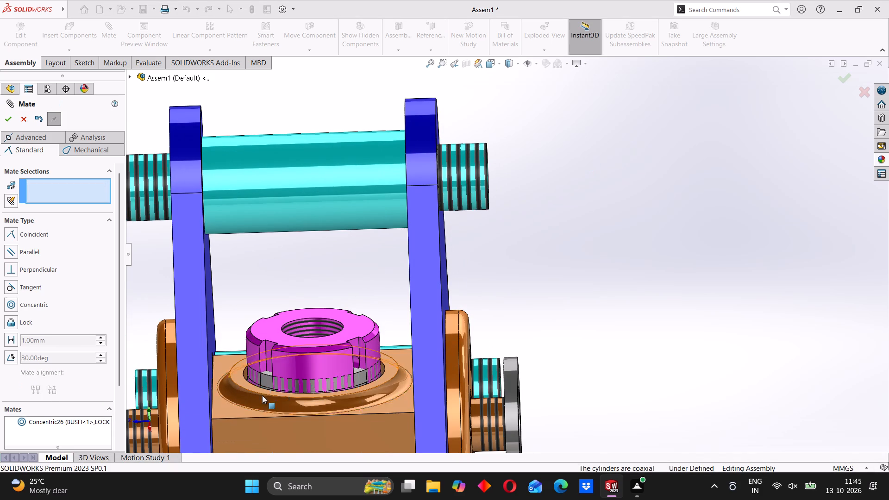
pyautogui.moveTo(299, 366); pyautogui.dragTo(300, 271)
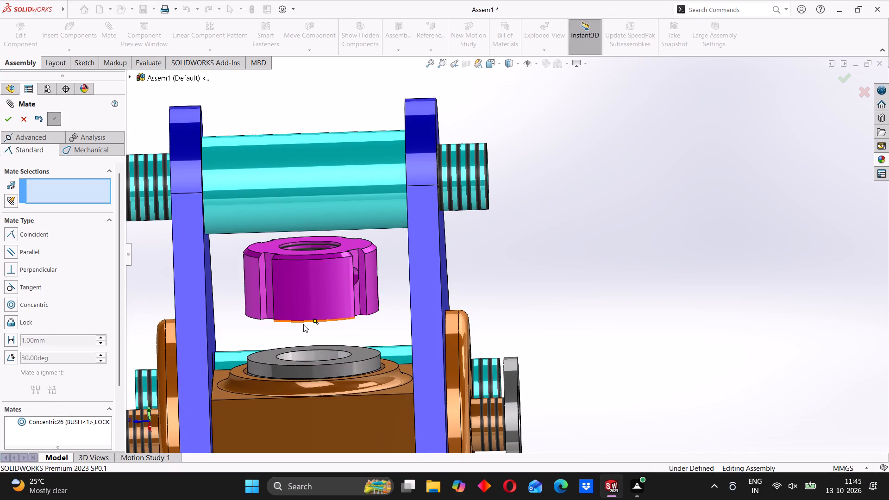
# Add a coincident mate between the lock nut's underside and the top face of WASHER<3>.
pyautogui.scroll(-3, 303, 324)
pyautogui.moveTo(282, 356); pyautogui.dragTo(296, 292, button='middle')
pyautogui.click(312, 248)
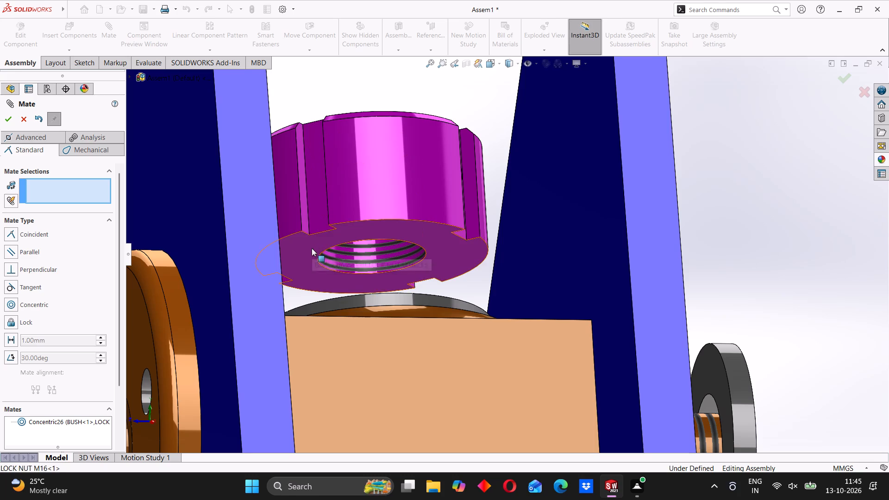
pyautogui.moveTo(347, 265); pyautogui.dragTo(346, 381, button='middle')
pyautogui.click(298, 380)
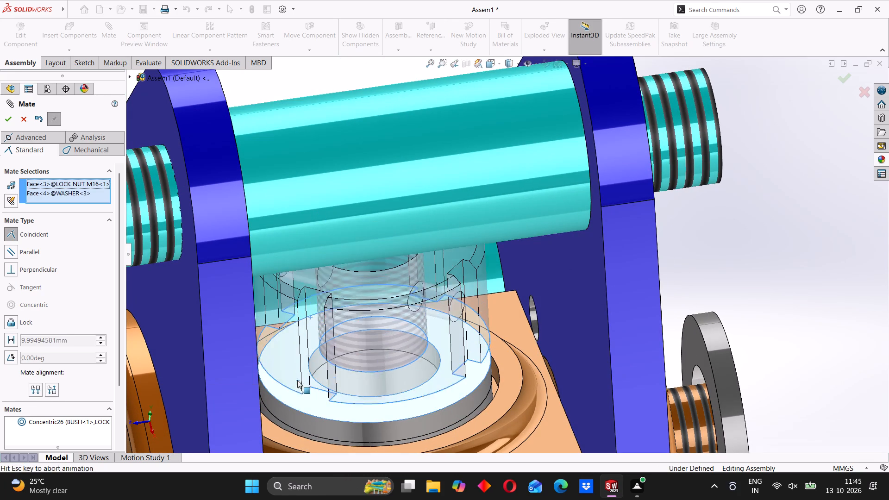
pyautogui.click(286, 399)
# Examine the crane hook assembly from all sides around the fitted lock nut, and swing the hook to test its movement.
pyautogui.scroll(2, 416, 350)
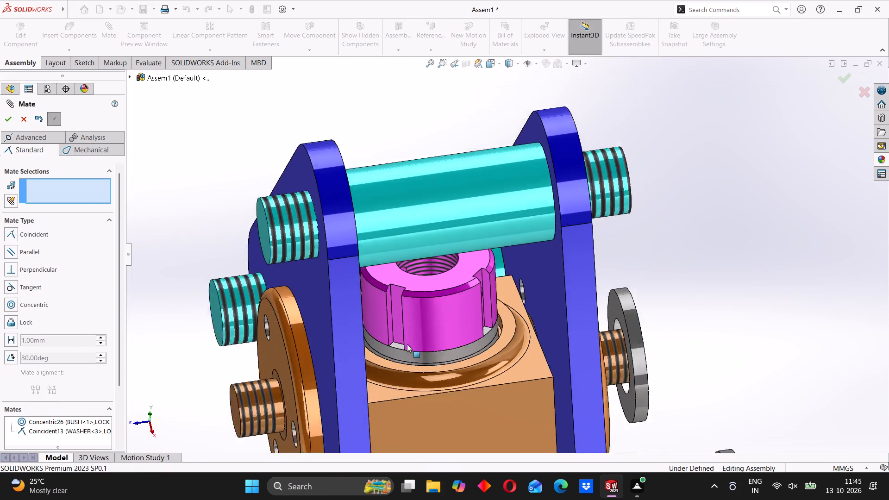
pyautogui.scroll(5, 407, 344)
pyautogui.moveTo(495, 325); pyautogui.dragTo(421, 335, button='middle')
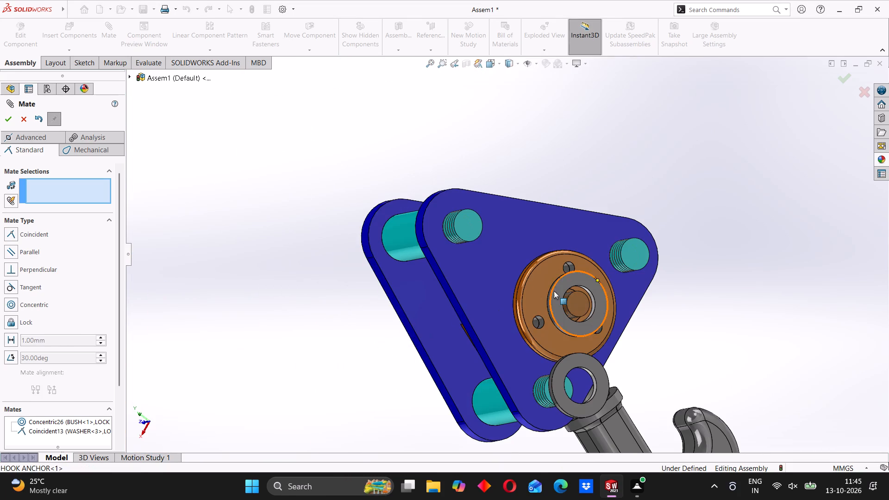
pyautogui.moveTo(552, 296); pyautogui.dragTo(582, 326, button='middle')
pyautogui.moveTo(352, 352); pyautogui.dragTo(366, 318, button='middle')
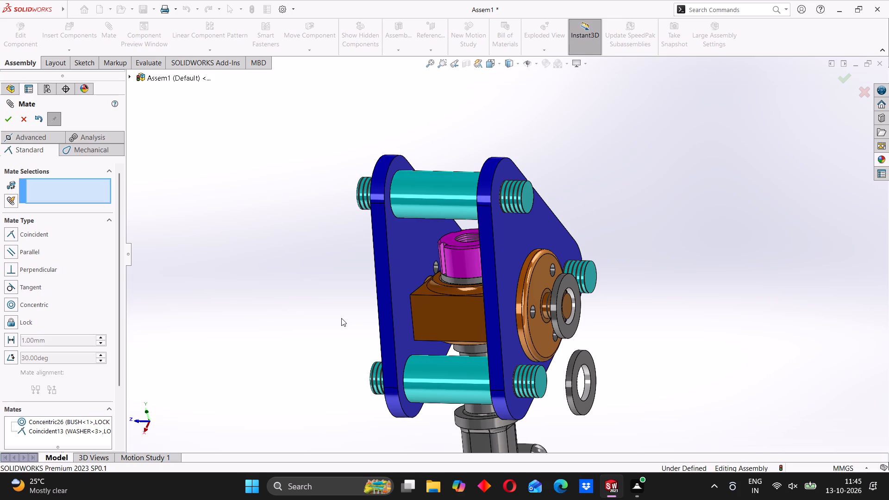
pyautogui.scroll(3, 453, 262)
pyautogui.moveTo(430, 286); pyautogui.dragTo(463, 259, button='middle')
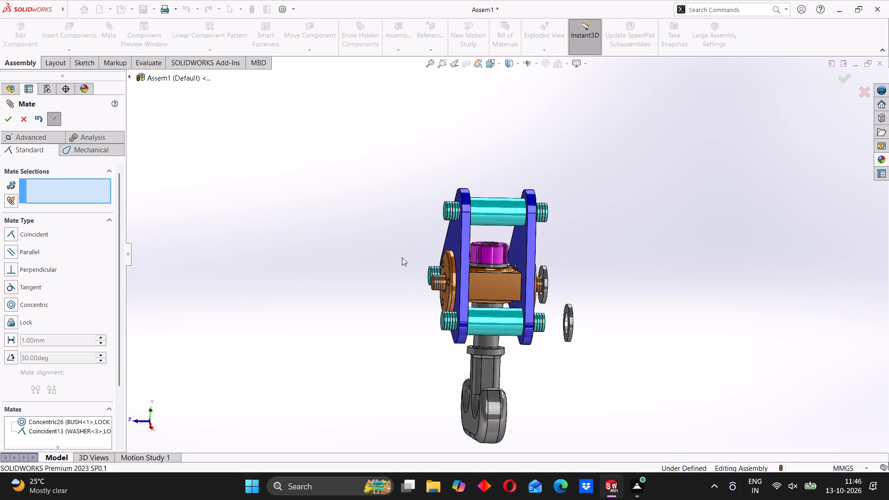
pyautogui.moveTo(405, 272); pyautogui.dragTo(392, 261, button='middle')
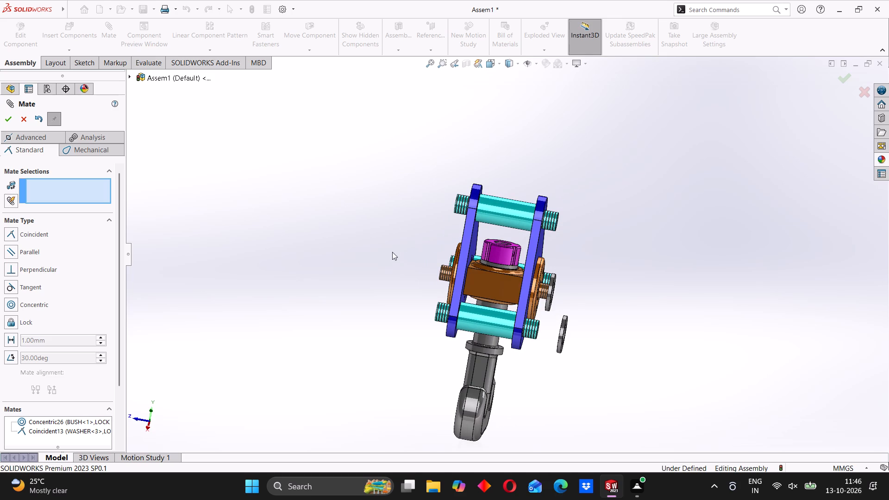
pyautogui.moveTo(584, 287); pyautogui.dragTo(510, 275, button='middle')
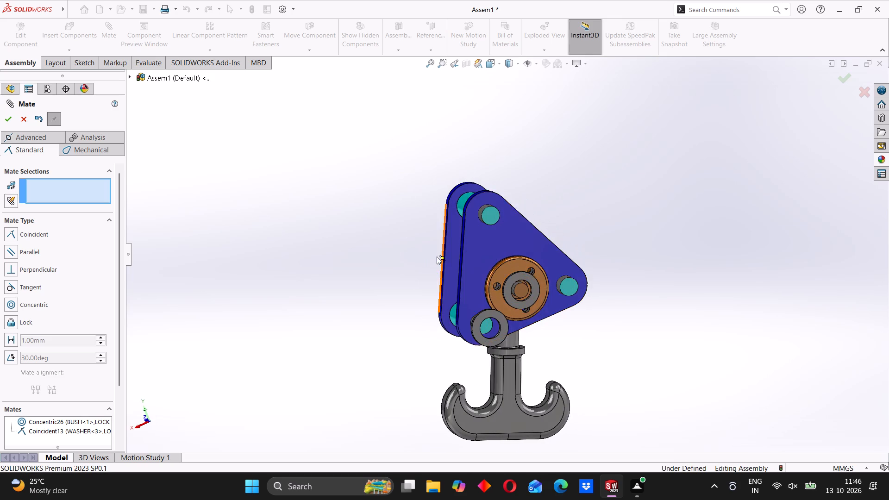
pyautogui.moveTo(437, 262); pyautogui.dragTo(457, 248, button='middle')
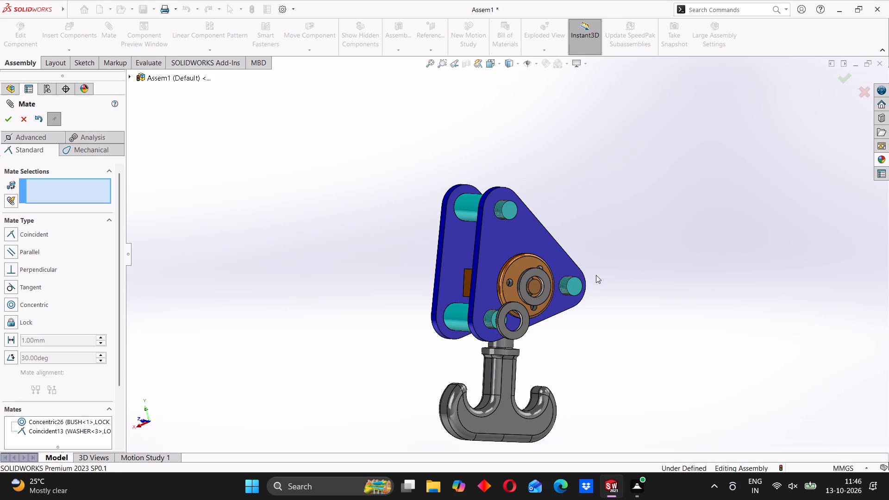
pyautogui.scroll(-2, 491, 255)
pyautogui.moveTo(492, 261); pyautogui.dragTo(505, 244, button='middle')
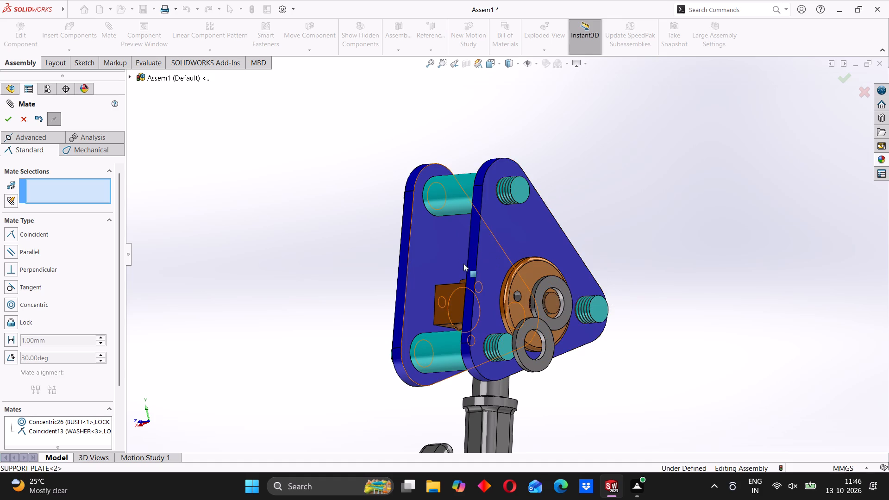
pyautogui.moveTo(464, 263); pyautogui.dragTo(471, 257, button='middle')
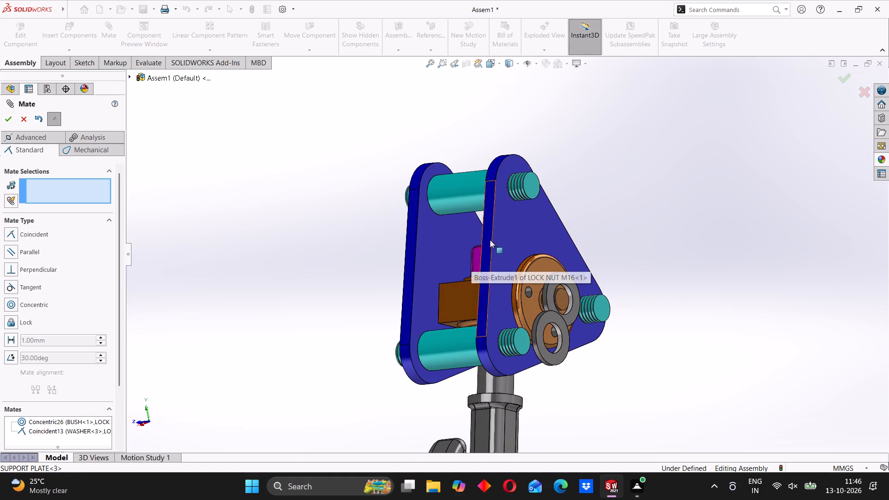
pyautogui.scroll(2, 507, 230)
pyautogui.moveTo(483, 250); pyautogui.dragTo(499, 251, button='middle')
pyautogui.scroll(1, 499, 251)
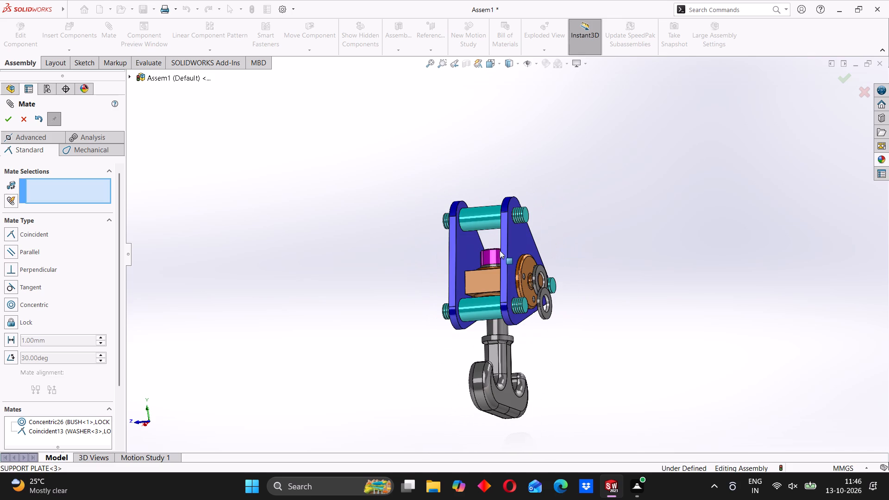
pyautogui.moveTo(459, 273); pyautogui.dragTo(495, 260, button='middle')
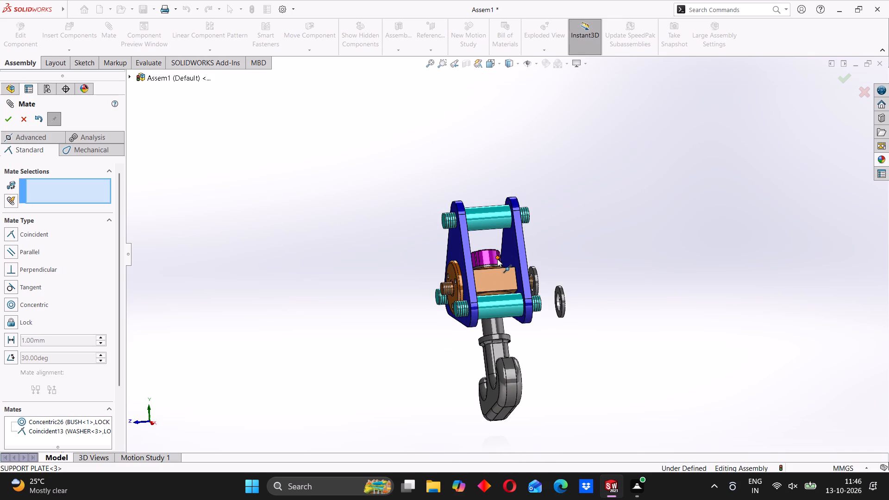
pyautogui.moveTo(471, 271); pyautogui.dragTo(488, 268, button='middle')
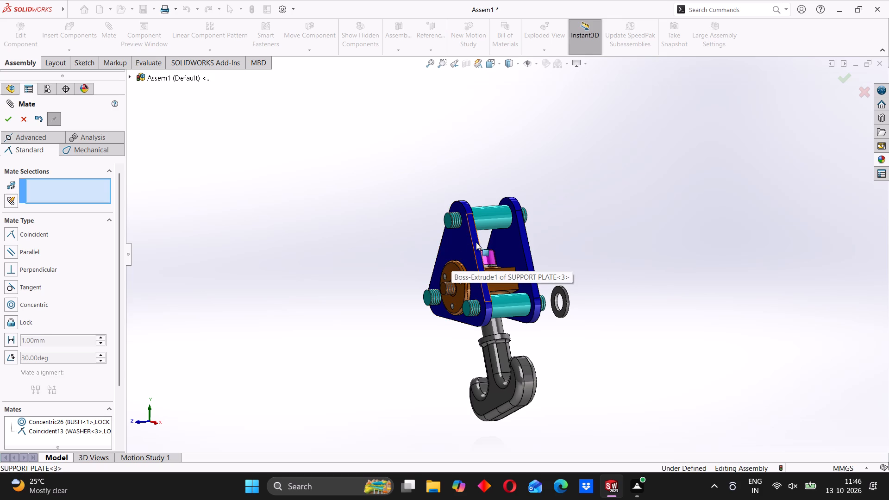
pyautogui.scroll(2, 495, 256)
pyautogui.moveTo(520, 284); pyautogui.dragTo(384, 314, button='middle')
pyautogui.moveTo(496, 235); pyautogui.dragTo(508, 259, button='middle')
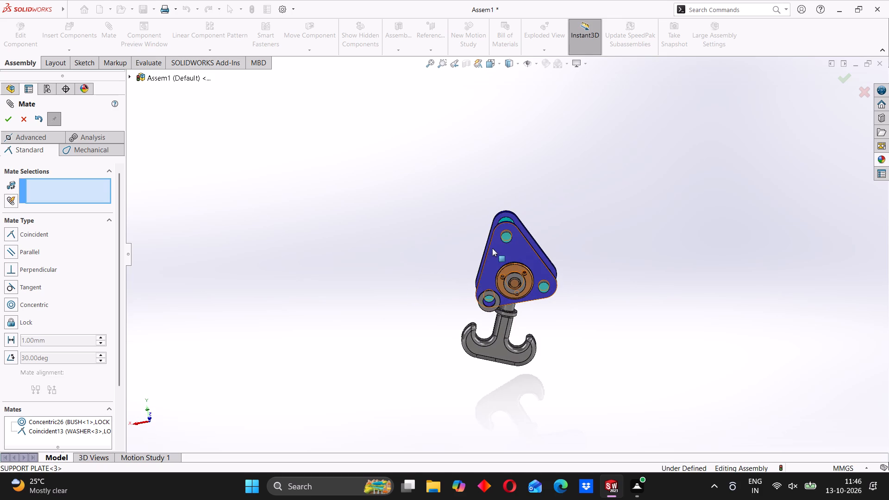
pyautogui.moveTo(492, 248); pyautogui.dragTo(507, 242, button='middle')
pyautogui.moveTo(494, 349); pyautogui.dragTo(535, 346)
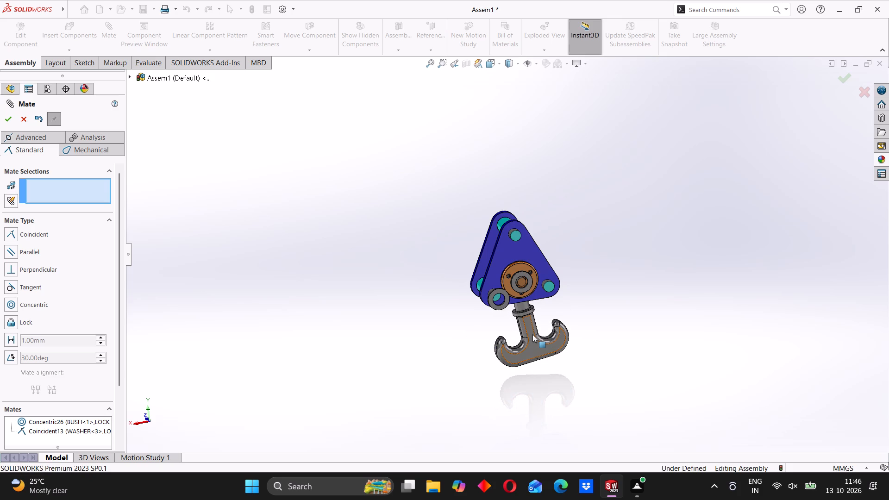
pyautogui.moveTo(499, 278); pyautogui.dragTo(513, 281, button='middle')
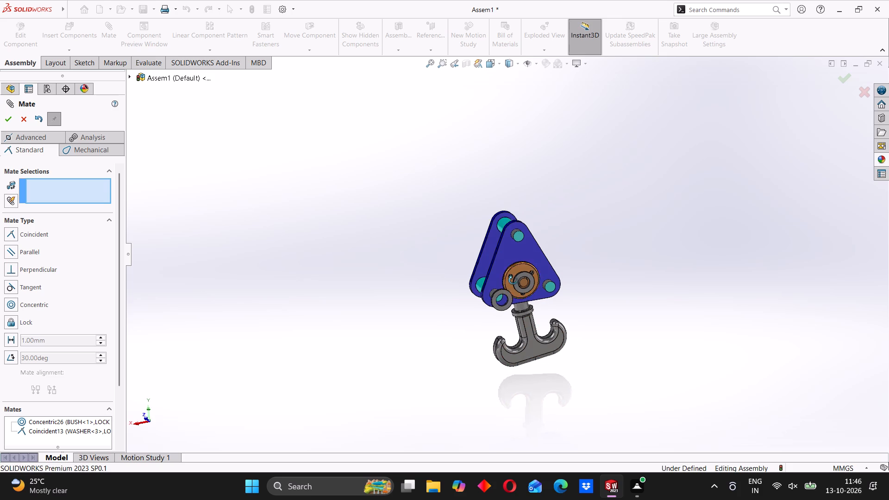
pyautogui.moveTo(513, 281); pyautogui.dragTo(451, 258, button='middle')
pyautogui.scroll(-2, 553, 231)
pyautogui.scroll(2, 541, 259)
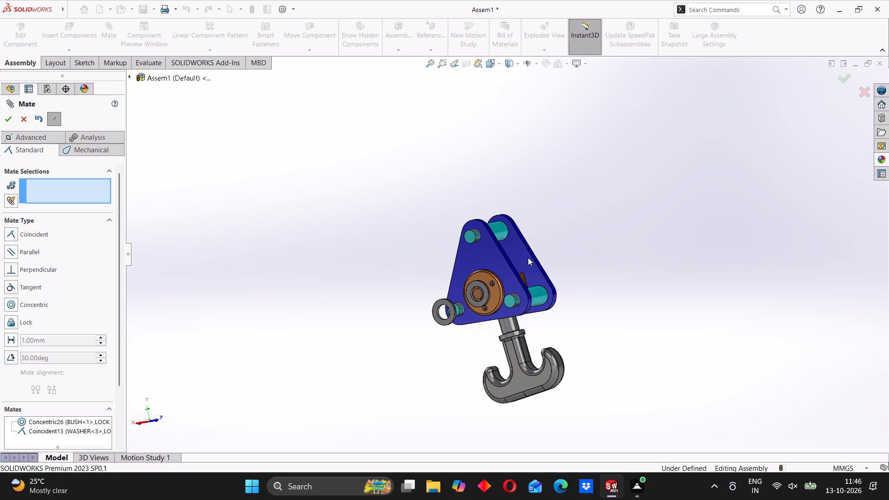
pyautogui.scroll(3, 468, 273)
pyautogui.moveTo(474, 262); pyautogui.dragTo(541, 307, button='middle')
pyautogui.scroll(1, 536, 302)
pyautogui.scroll(-2, 487, 268)
pyautogui.moveTo(489, 286); pyautogui.dragTo(513, 277, button='middle')
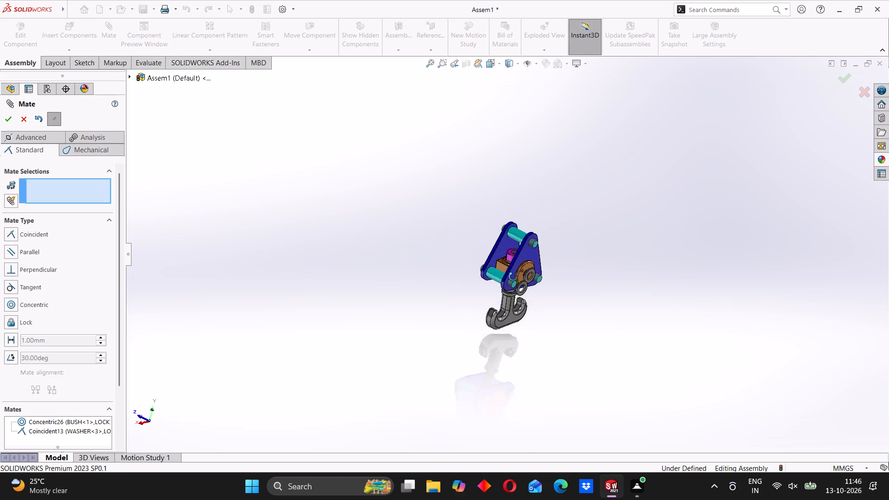
pyautogui.moveTo(513, 277); pyautogui.dragTo(515, 272, button='middle')
pyautogui.scroll(-6, 517, 258)
pyautogui.moveTo(535, 308); pyautogui.dragTo(546, 289, button='middle')
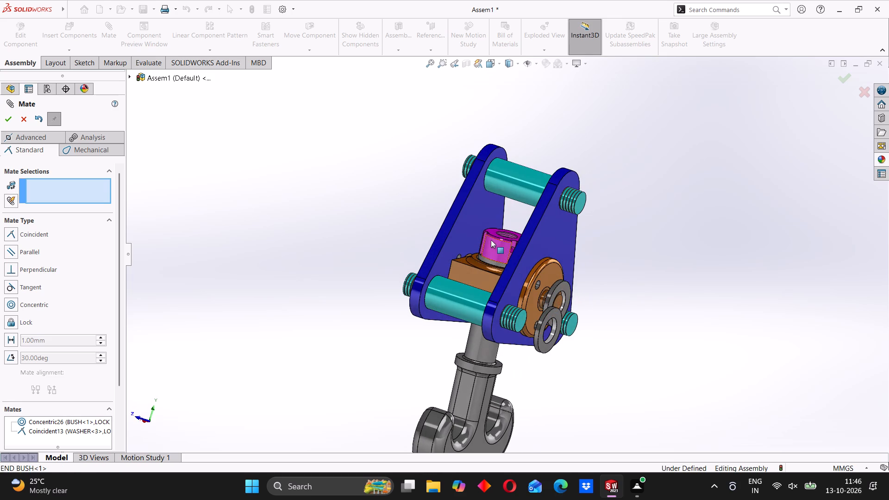
pyautogui.moveTo(491, 240); pyautogui.dragTo(480, 269, button='middle')
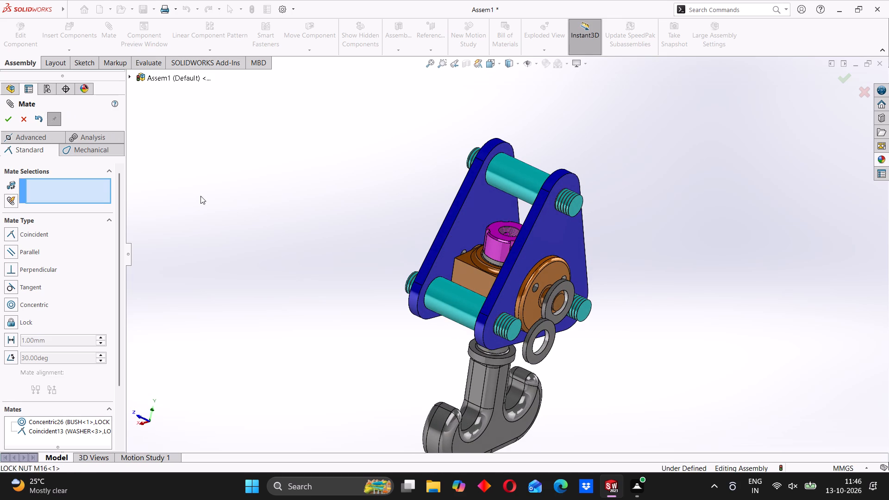
# Add a coincident mate between WASHER<2>'s inner face and the flat outer face of END BUSH<1>.
pyautogui.scroll(-5, 563, 300)
pyautogui.moveTo(492, 281); pyautogui.dragTo(510, 275, button='middle')
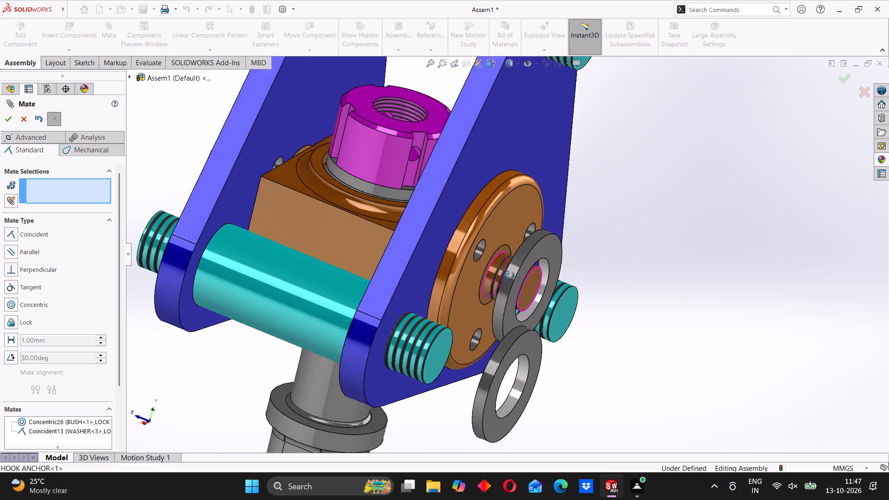
pyautogui.moveTo(510, 275); pyautogui.dragTo(510, 275, button='middle')
pyautogui.scroll(-4, 511, 266)
pyautogui.moveTo(499, 268); pyautogui.dragTo(535, 287, button='middle')
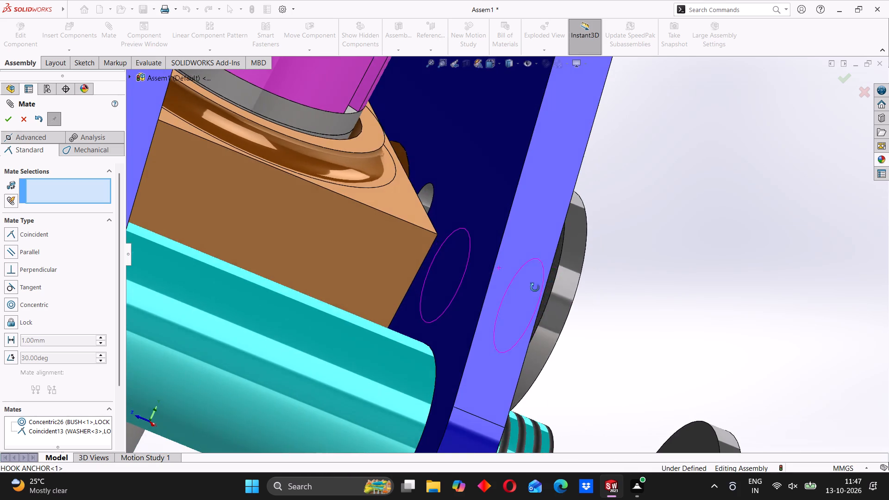
pyautogui.moveTo(535, 287); pyautogui.dragTo(535, 287, button='middle')
pyautogui.moveTo(540, 256); pyautogui.dragTo(512, 260, button='middle')
pyautogui.moveTo(627, 235); pyautogui.dragTo(638, 245, button='middle')
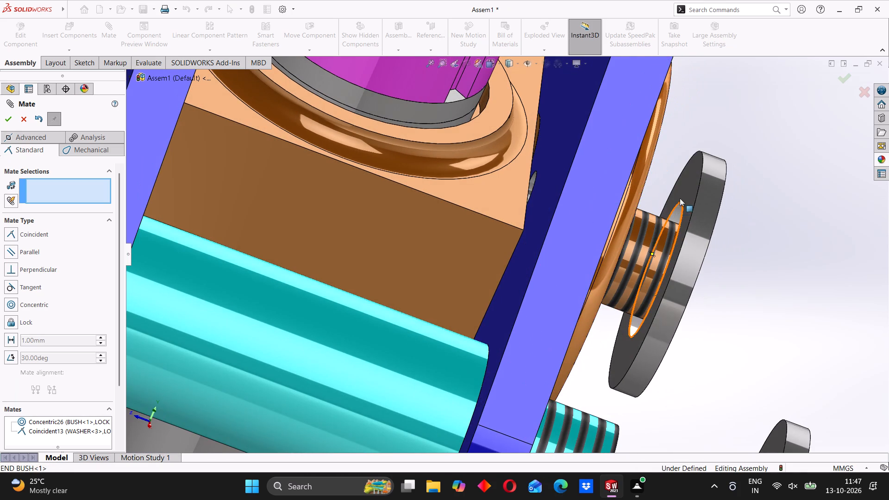
pyautogui.click(684, 190)
pyautogui.moveTo(687, 262); pyautogui.dragTo(636, 245, button='middle')
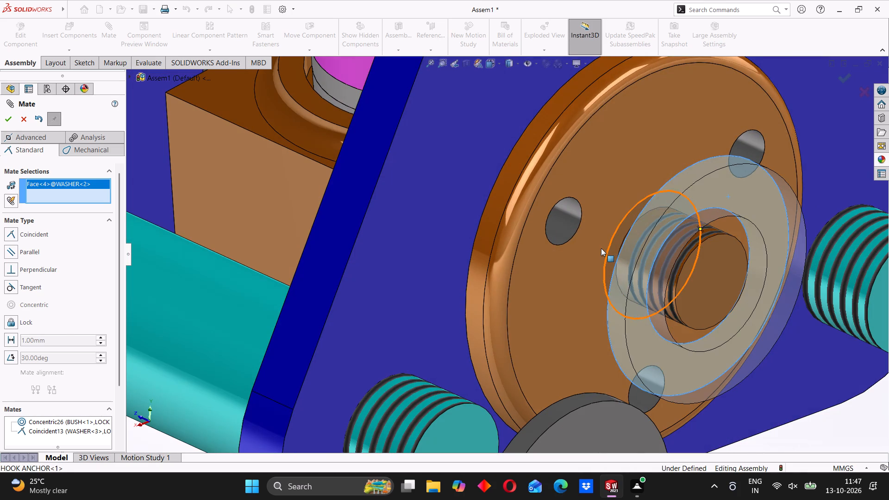
pyautogui.click(601, 248)
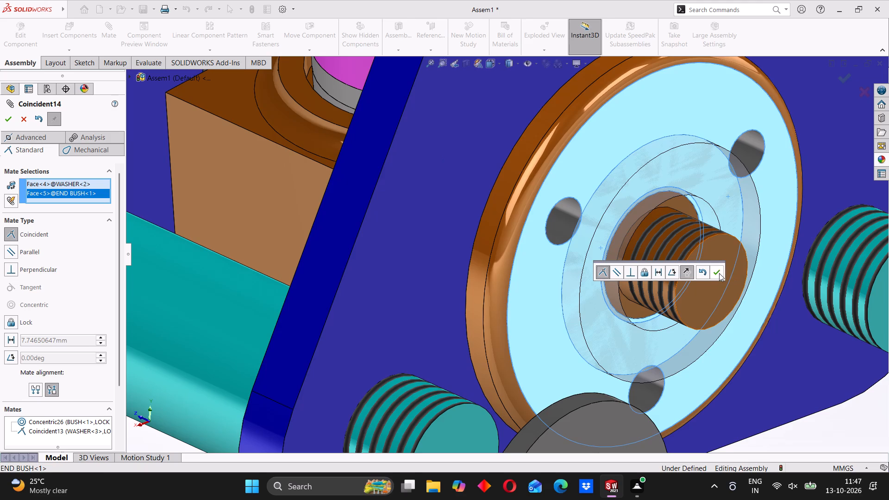
pyautogui.click(719, 273)
# Add a coincident mate between WASHER<1>'s face and the support plate's outer face at the lower spacer end, and finish mating.
pyautogui.scroll(7, 583, 303)
pyautogui.moveTo(462, 306); pyautogui.dragTo(506, 352, button='middle')
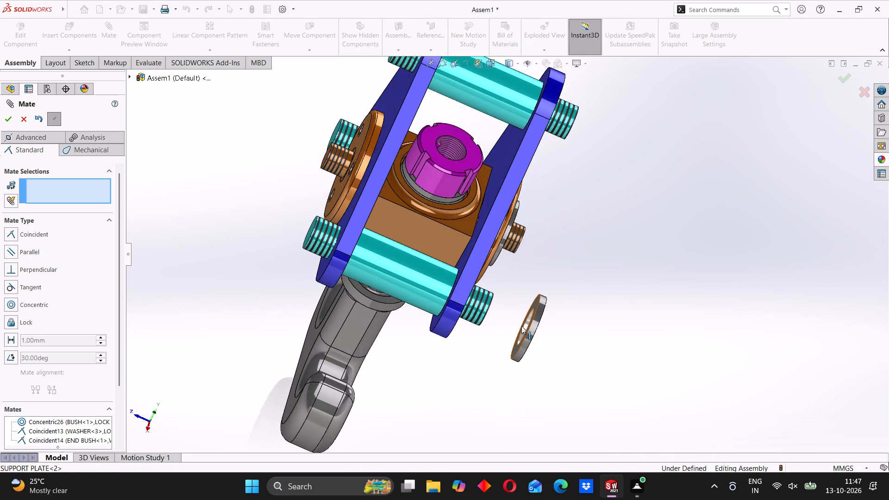
pyautogui.scroll(-3, 512, 306)
pyautogui.moveTo(506, 316); pyautogui.dragTo(518, 318, button='middle')
pyautogui.click(567, 294)
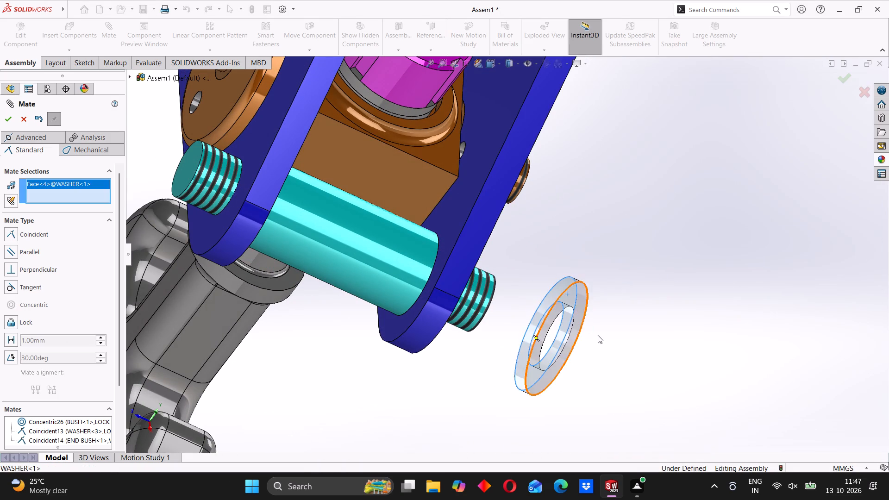
pyautogui.moveTo(601, 337); pyautogui.dragTo(555, 315, button='middle')
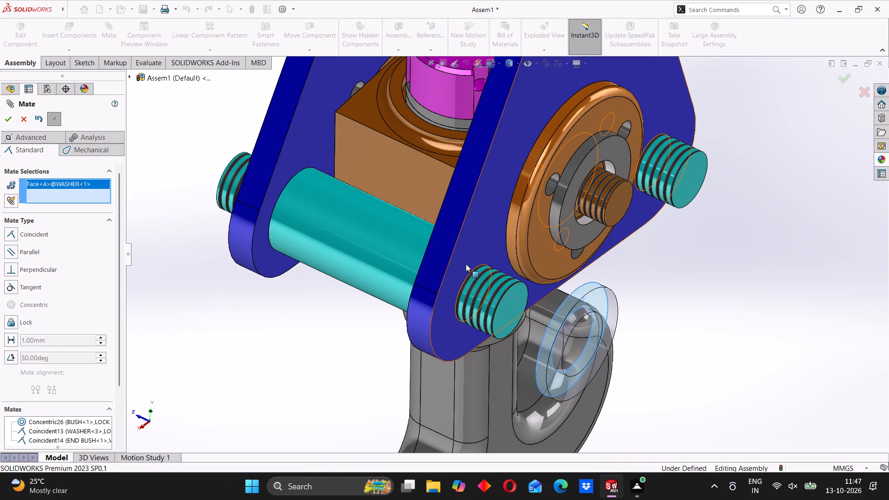
pyautogui.click(466, 264)
pyautogui.click(596, 280)
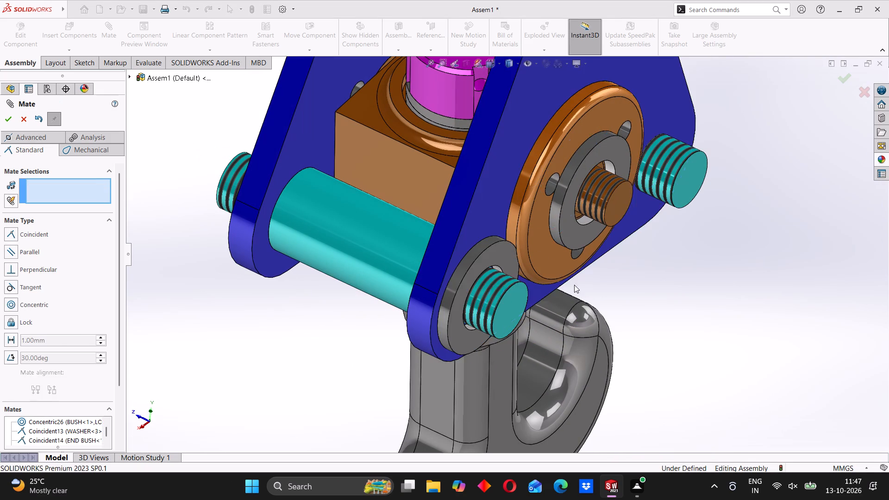
pyautogui.scroll(2, 527, 286)
pyautogui.moveTo(527, 288); pyautogui.dragTo(487, 264, button='middle')
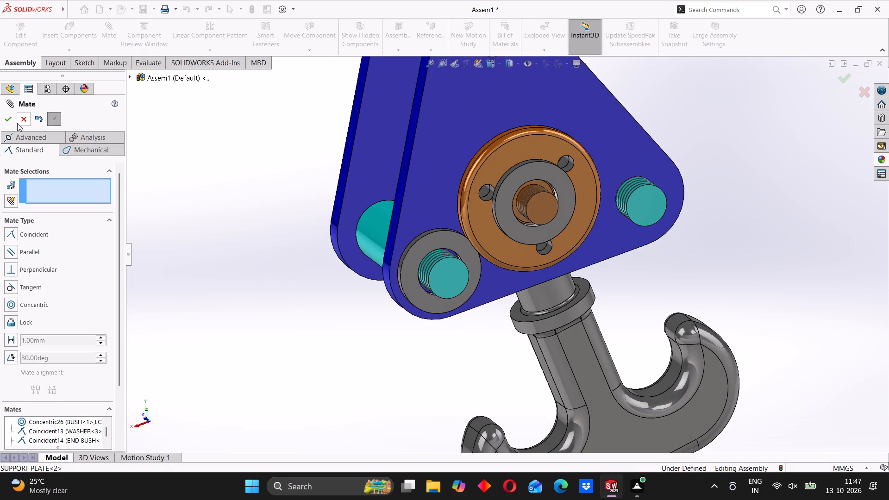
pyautogui.click(11, 118)
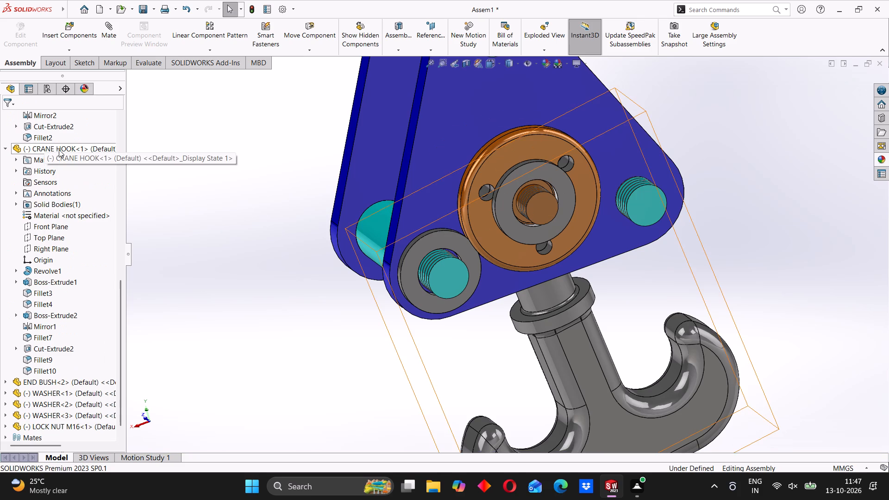
# Copy WASHER<1> onto the other lower spacer end on the same support plate, without adding a mate.
pyautogui.scroll(5, 422, 156)
pyautogui.moveTo(443, 217); pyautogui.dragTo(492, 204, button='middle')
pyautogui.scroll(-4, 531, 242)
pyautogui.moveTo(547, 310); pyautogui.dragTo(512, 279, button='middle')
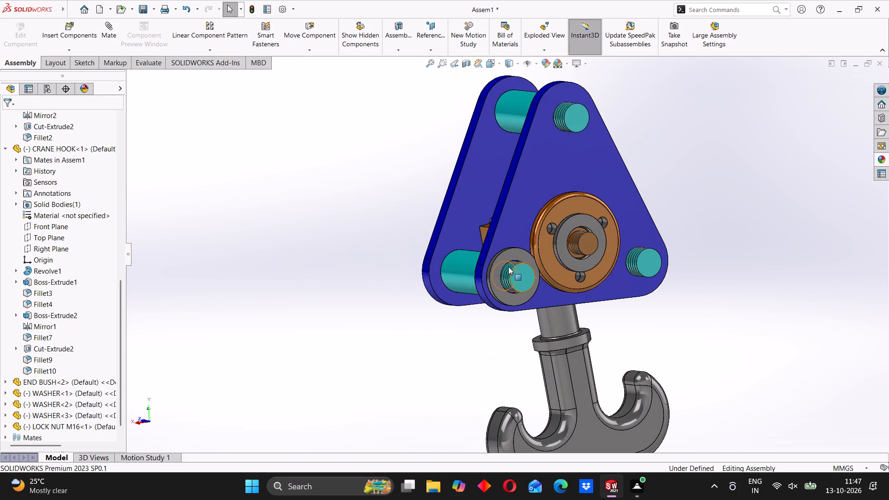
pyautogui.keyDown('ctrl'); pyautogui.moveTo(504, 258); pyautogui.dragTo(644, 260); pyautogui.keyUp('ctrl')
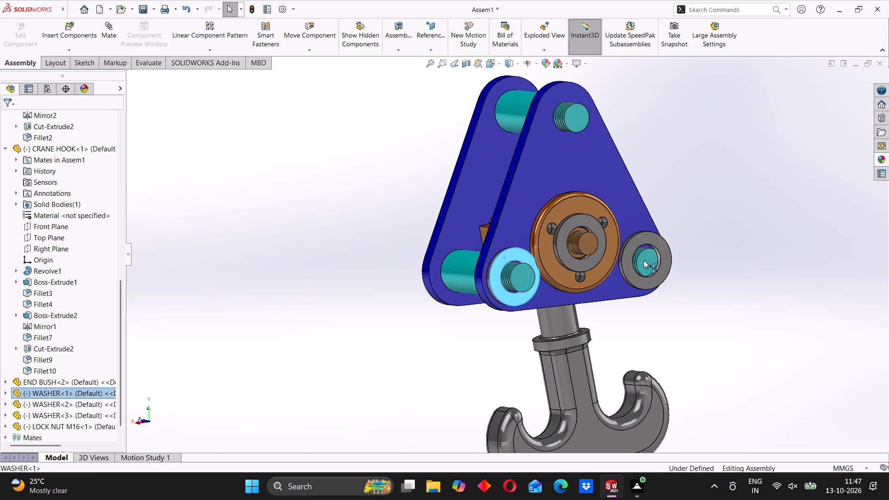
pyautogui.keyDown('ctrl'); pyautogui.moveTo(644, 260); pyautogui.dragTo(644, 262); pyautogui.keyUp('ctrl')
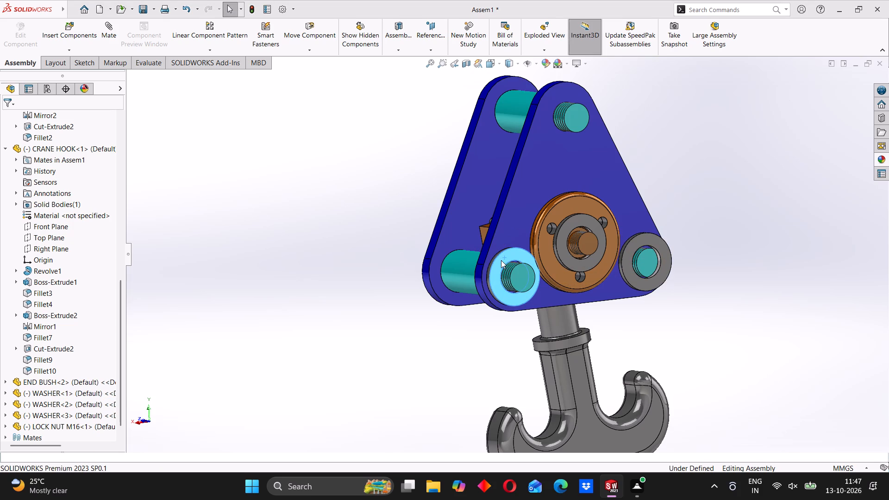
pyautogui.keyDown('ctrl'); pyautogui.moveTo(506, 263); pyautogui.dragTo(563, 160); pyautogui.keyUp('ctrl')
pyautogui.click(785, 232)
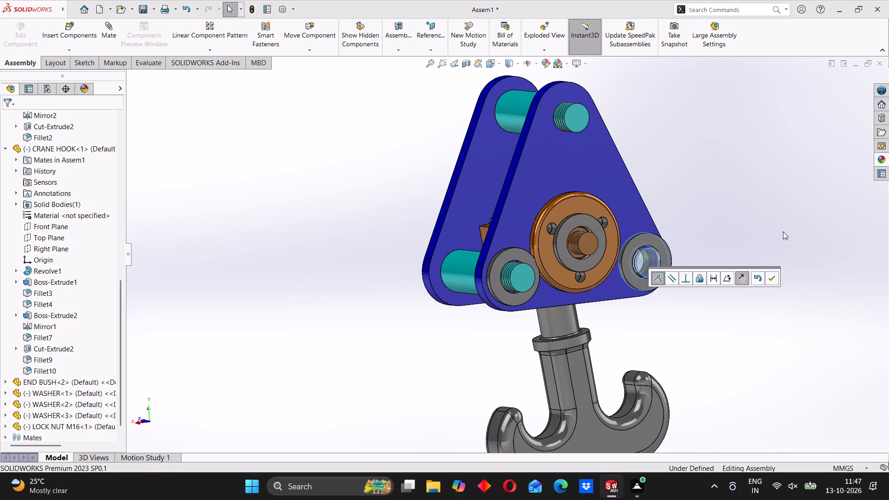
pyautogui.press('Escape')
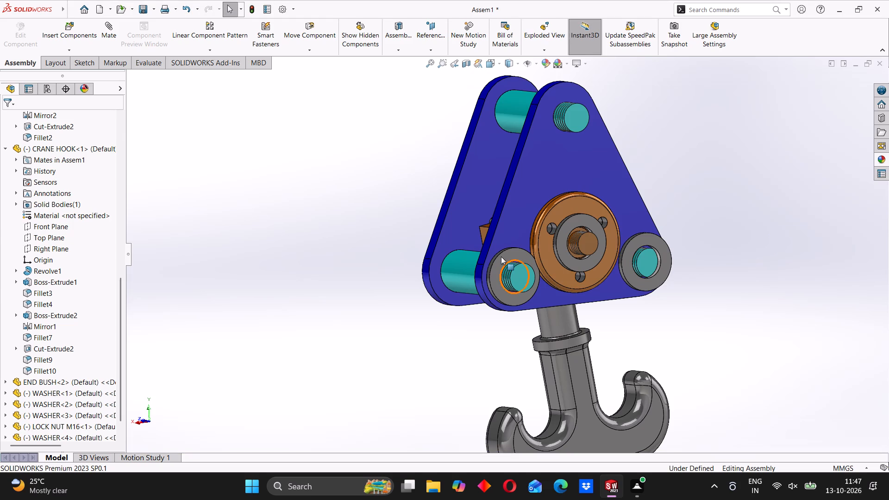
# Copy WASHER<1> onto the upper spacer end of the same support plate, without adding a mate.
pyautogui.keyDown('ctrl'); pyautogui.moveTo(501, 258); pyautogui.dragTo(567, 123); pyautogui.keyUp('ctrl')
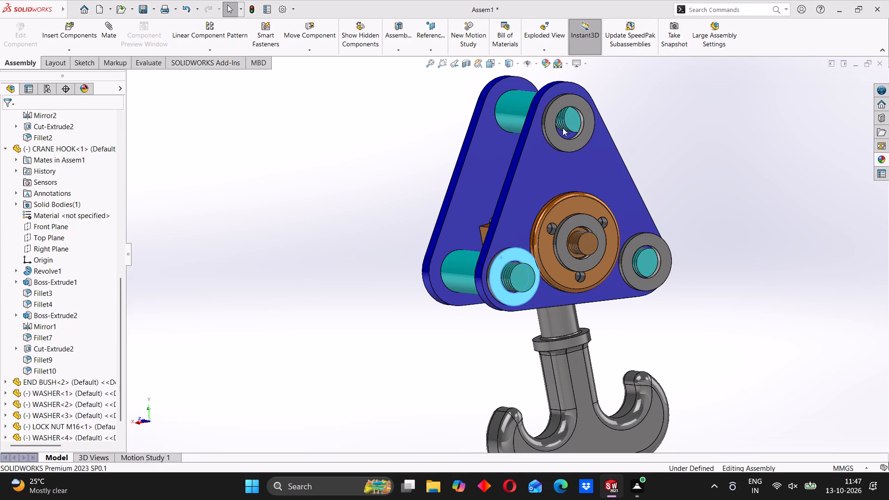
pyautogui.click(722, 143)
pyautogui.press('Escape')
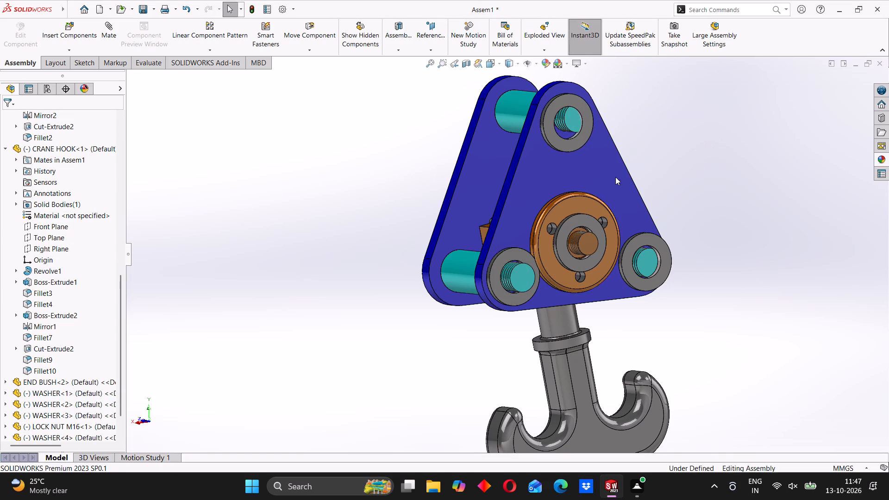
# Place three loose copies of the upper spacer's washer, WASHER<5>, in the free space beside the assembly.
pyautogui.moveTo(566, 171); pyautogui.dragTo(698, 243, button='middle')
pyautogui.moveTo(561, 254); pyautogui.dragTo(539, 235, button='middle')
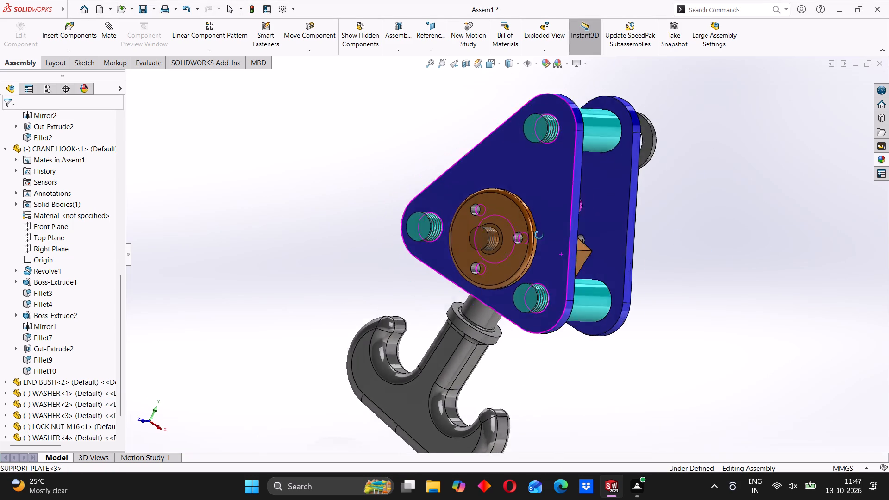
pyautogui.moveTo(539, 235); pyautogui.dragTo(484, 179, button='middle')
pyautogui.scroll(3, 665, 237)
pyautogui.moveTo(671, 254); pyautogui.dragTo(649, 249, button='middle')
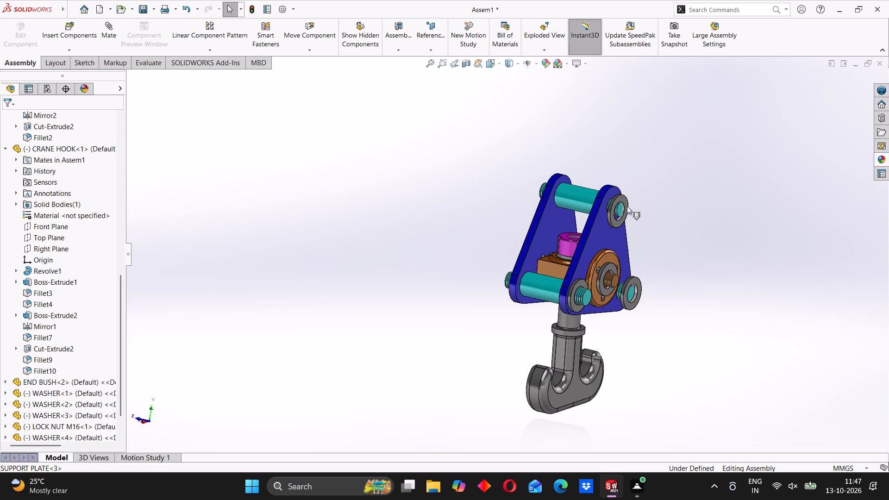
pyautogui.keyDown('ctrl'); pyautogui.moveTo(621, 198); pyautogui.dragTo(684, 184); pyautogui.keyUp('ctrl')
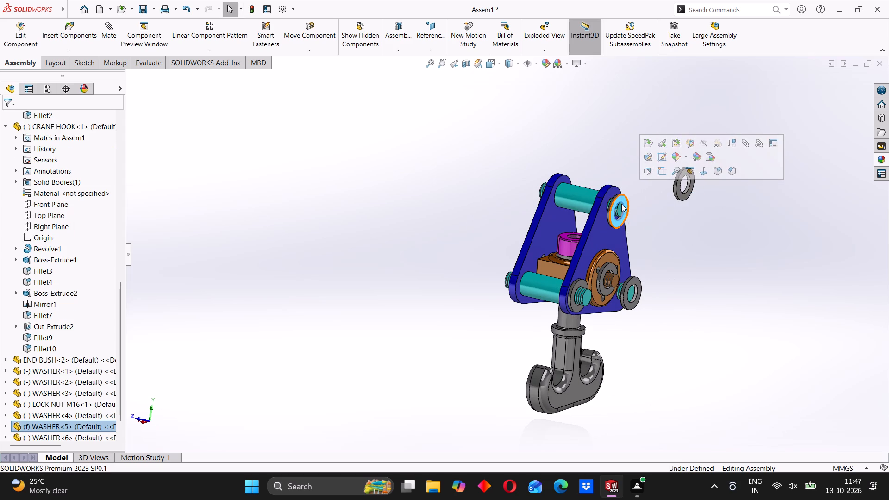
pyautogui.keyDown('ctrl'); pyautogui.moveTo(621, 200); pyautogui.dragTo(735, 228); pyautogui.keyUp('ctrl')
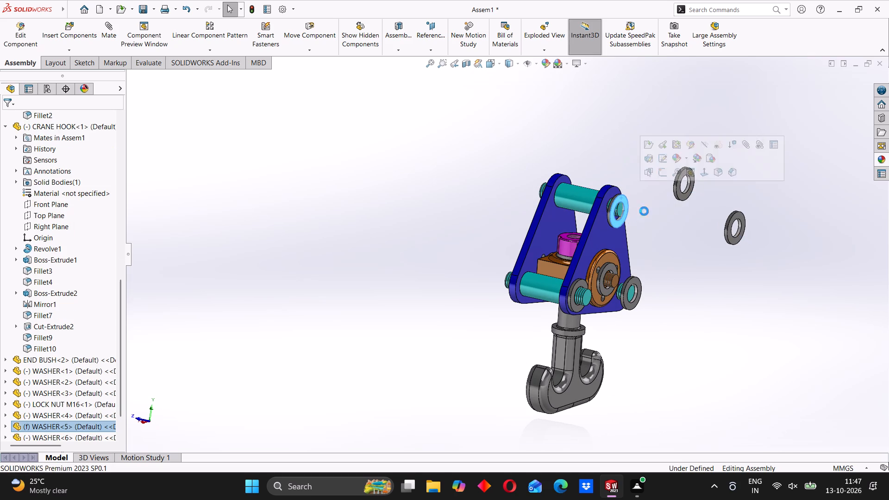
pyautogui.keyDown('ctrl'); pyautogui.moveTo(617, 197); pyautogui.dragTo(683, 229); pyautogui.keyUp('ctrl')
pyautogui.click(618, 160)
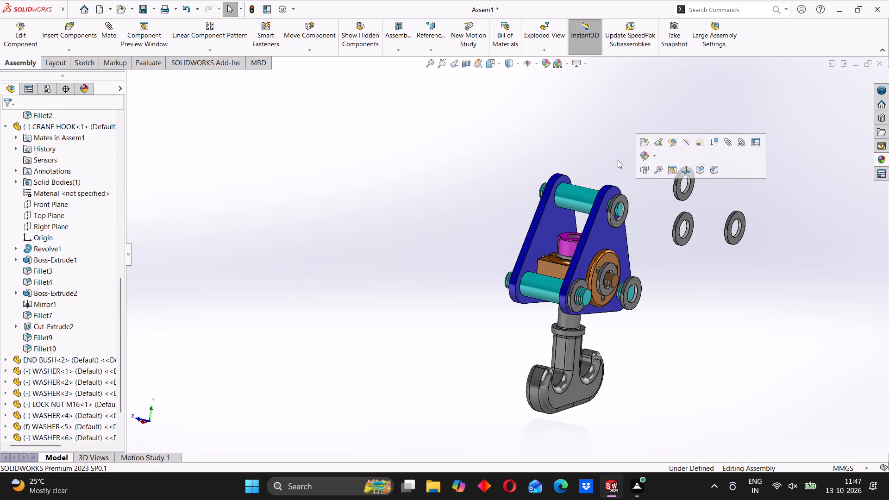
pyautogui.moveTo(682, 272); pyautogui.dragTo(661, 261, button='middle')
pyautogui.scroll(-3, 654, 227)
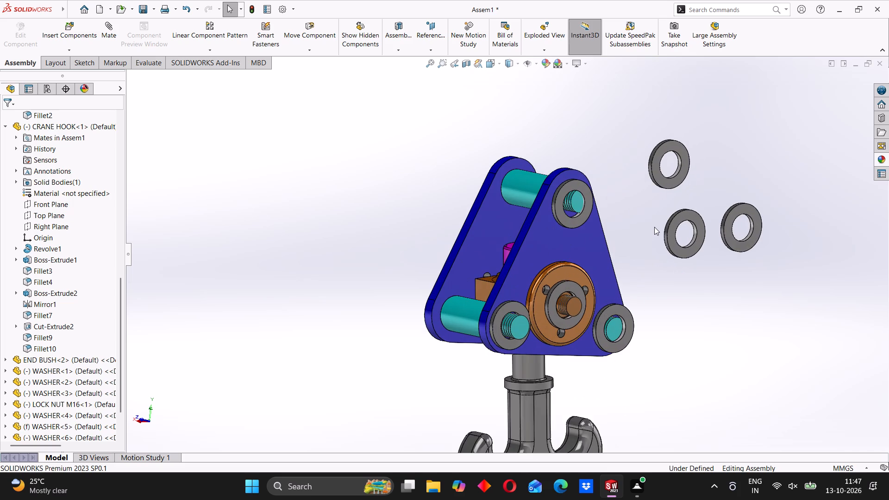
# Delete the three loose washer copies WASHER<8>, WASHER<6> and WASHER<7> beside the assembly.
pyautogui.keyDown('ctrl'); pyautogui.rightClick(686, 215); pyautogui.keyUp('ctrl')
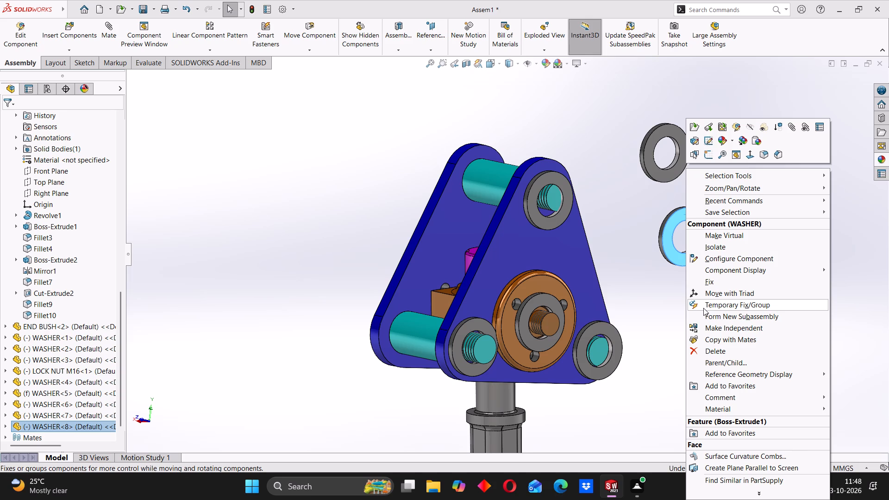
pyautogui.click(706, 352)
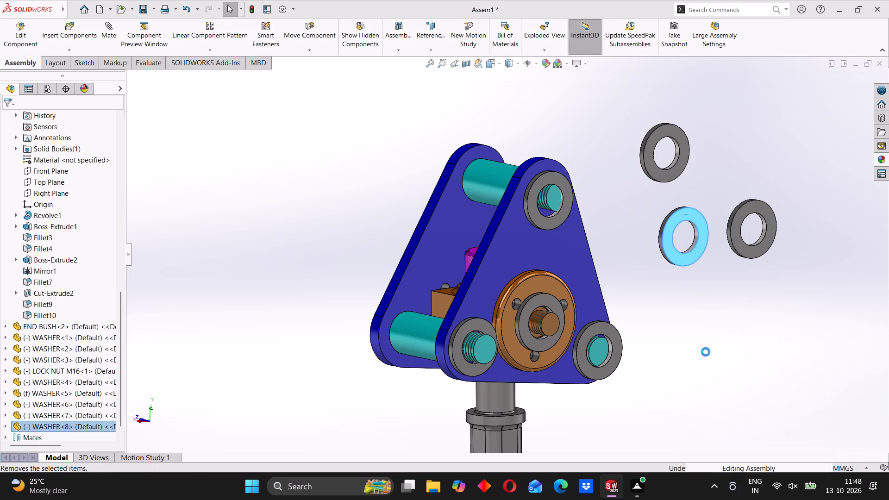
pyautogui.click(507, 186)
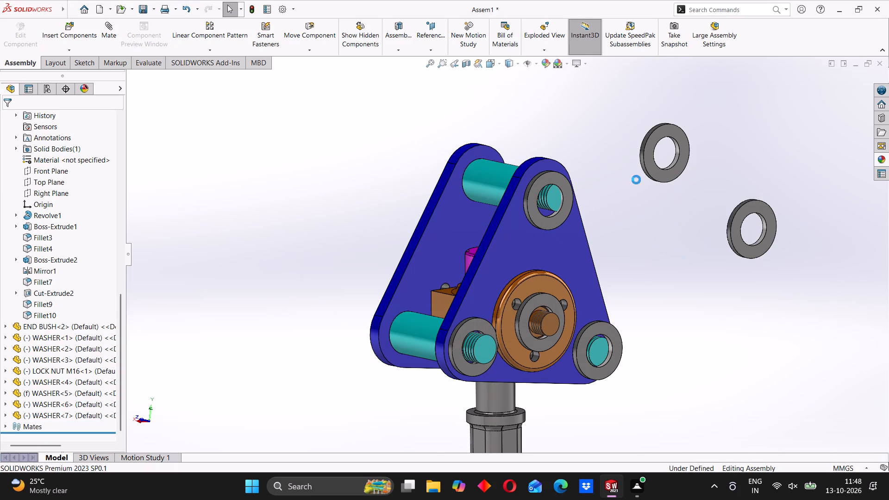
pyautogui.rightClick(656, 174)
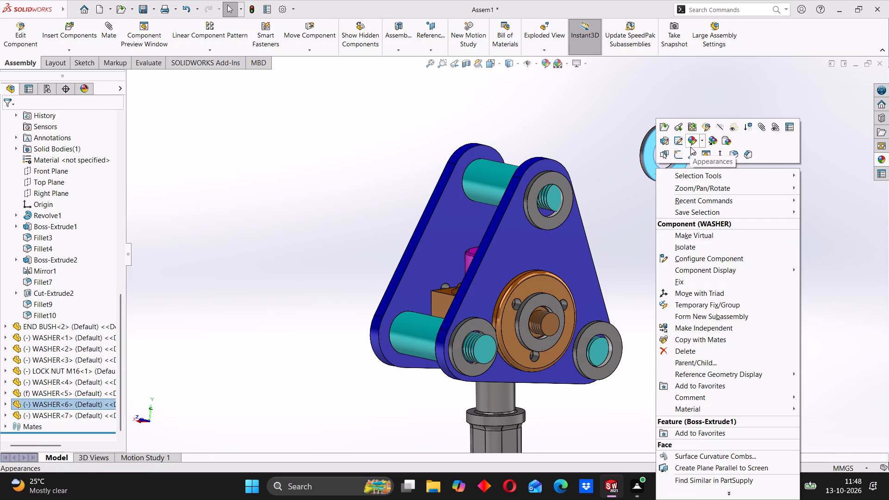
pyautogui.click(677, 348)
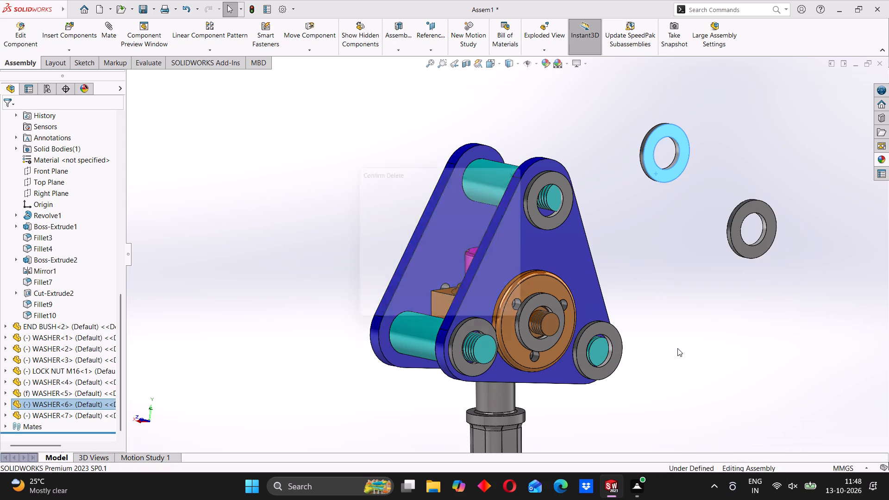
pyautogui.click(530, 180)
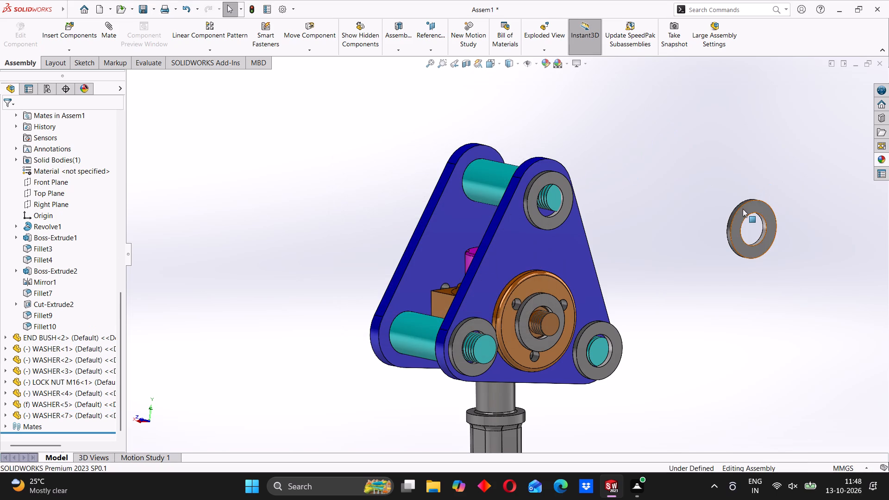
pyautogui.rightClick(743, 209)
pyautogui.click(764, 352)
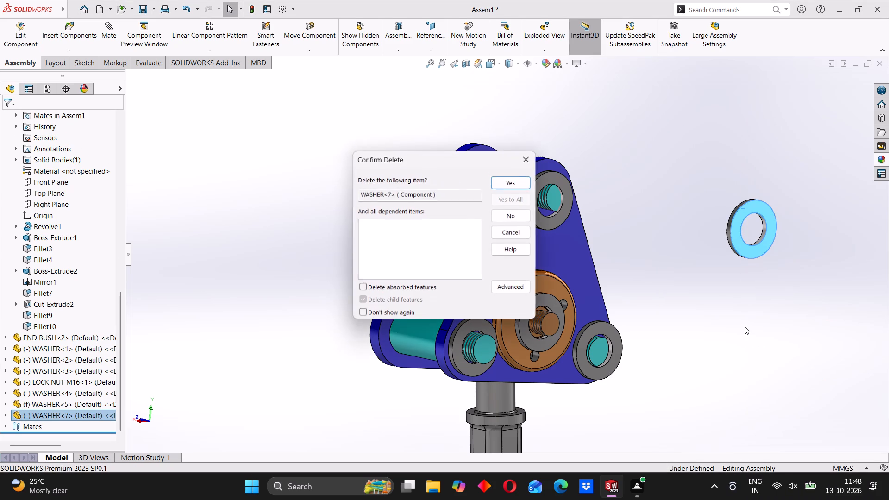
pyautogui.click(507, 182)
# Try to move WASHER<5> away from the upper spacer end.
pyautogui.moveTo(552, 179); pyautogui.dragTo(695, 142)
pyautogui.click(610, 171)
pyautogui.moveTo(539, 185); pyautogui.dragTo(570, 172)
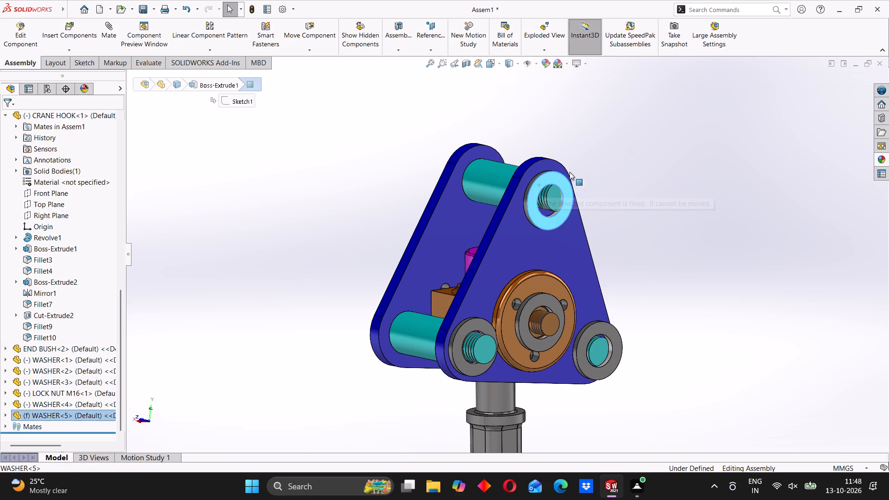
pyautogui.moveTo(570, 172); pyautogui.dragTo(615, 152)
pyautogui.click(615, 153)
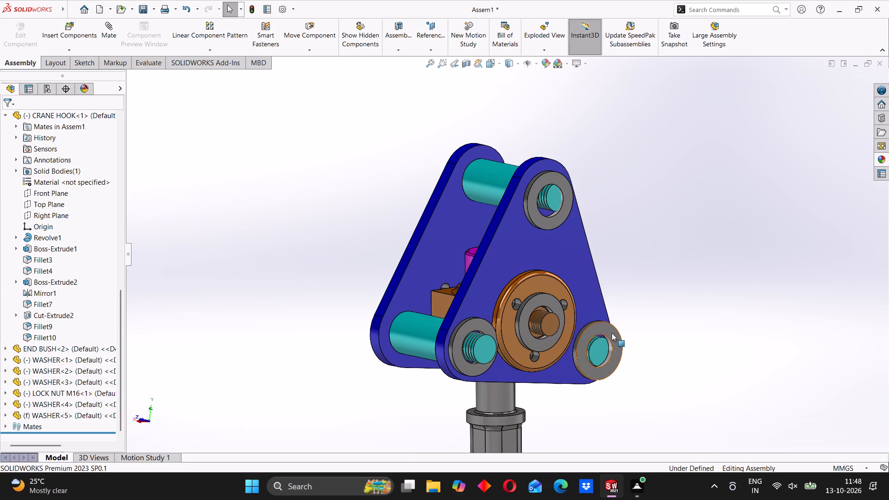
# Move WASHER<4> off the lower spacer end into the free space beside the support plate.
pyautogui.moveTo(612, 333); pyautogui.dragTo(733, 253)
# Delete the washer WASHER<5> from the upper spacer end.
pyautogui.rightClick(540, 180)
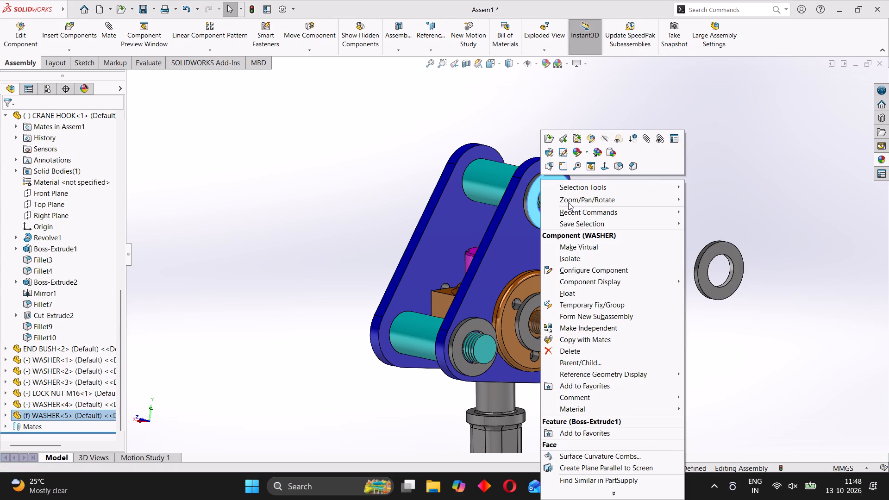
pyautogui.click(565, 349)
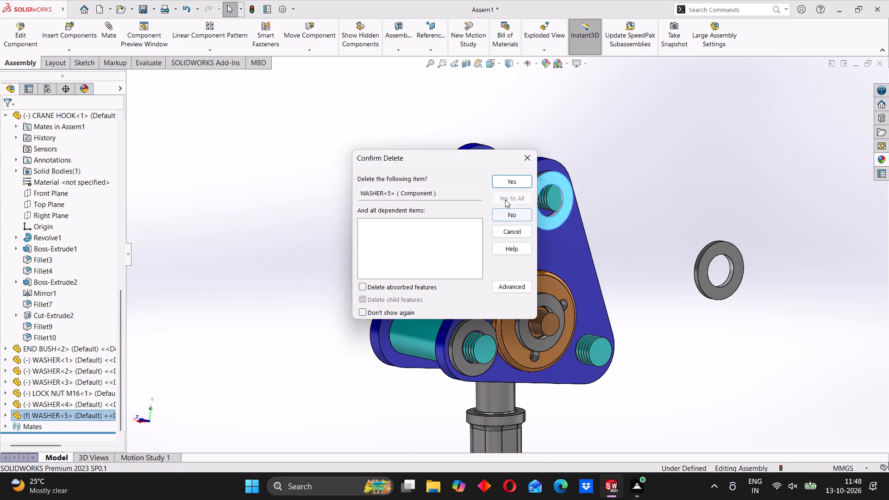
pyautogui.click(510, 185)
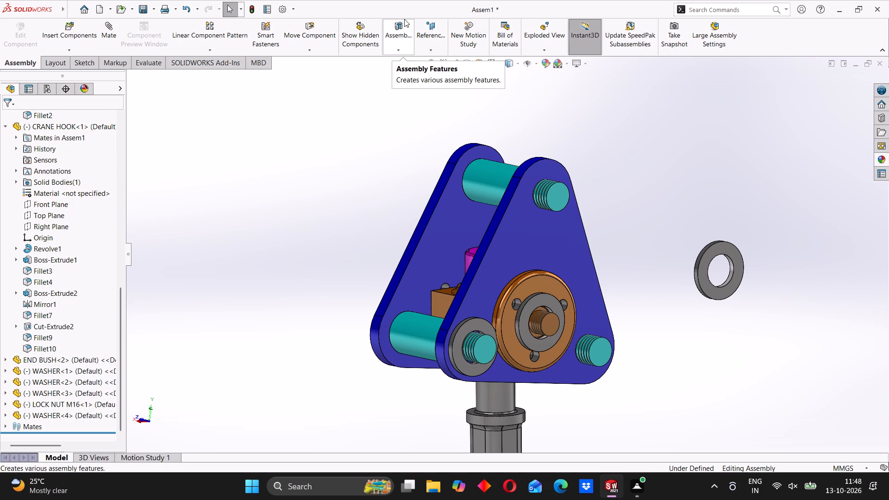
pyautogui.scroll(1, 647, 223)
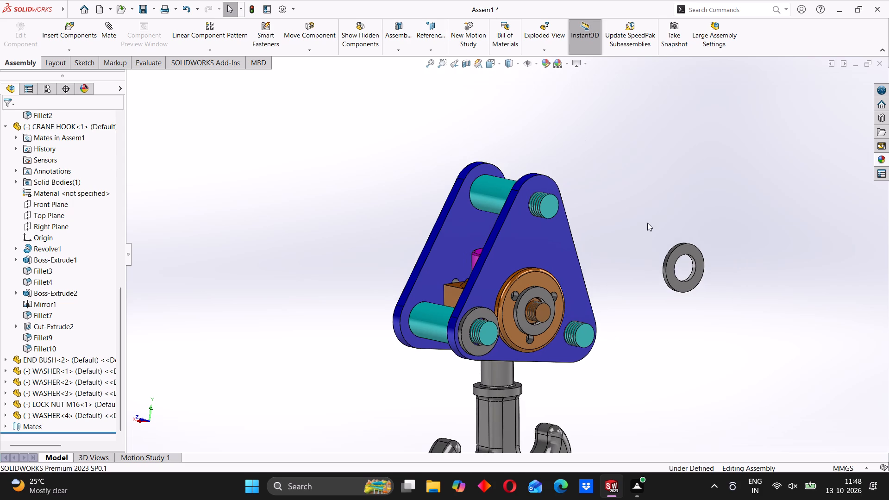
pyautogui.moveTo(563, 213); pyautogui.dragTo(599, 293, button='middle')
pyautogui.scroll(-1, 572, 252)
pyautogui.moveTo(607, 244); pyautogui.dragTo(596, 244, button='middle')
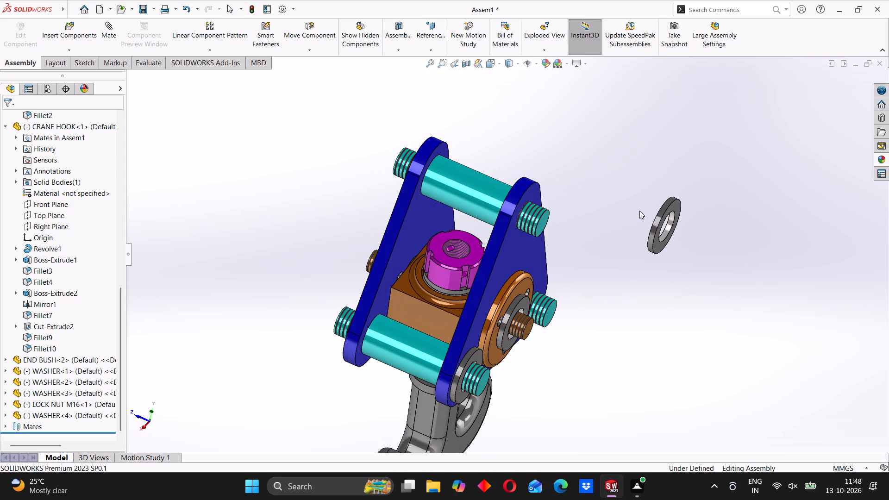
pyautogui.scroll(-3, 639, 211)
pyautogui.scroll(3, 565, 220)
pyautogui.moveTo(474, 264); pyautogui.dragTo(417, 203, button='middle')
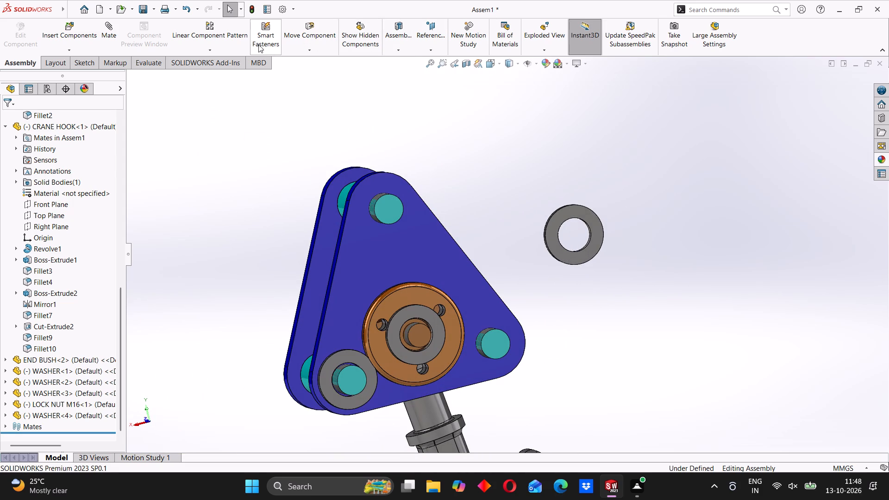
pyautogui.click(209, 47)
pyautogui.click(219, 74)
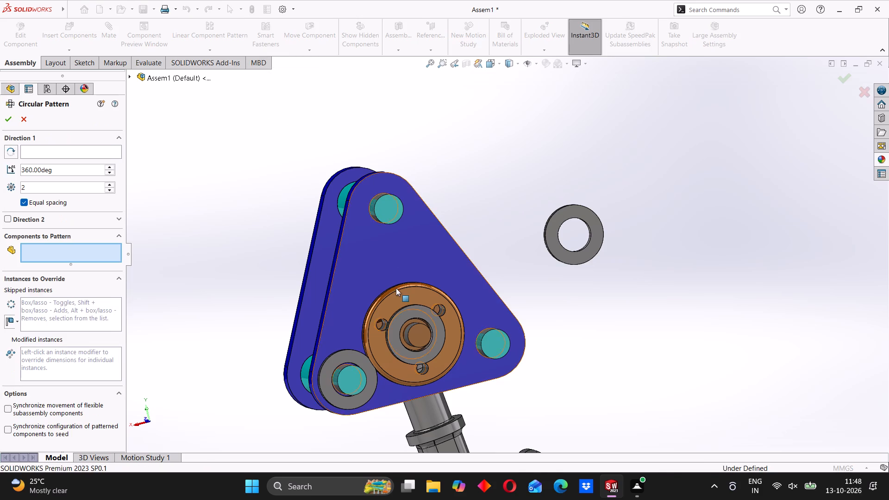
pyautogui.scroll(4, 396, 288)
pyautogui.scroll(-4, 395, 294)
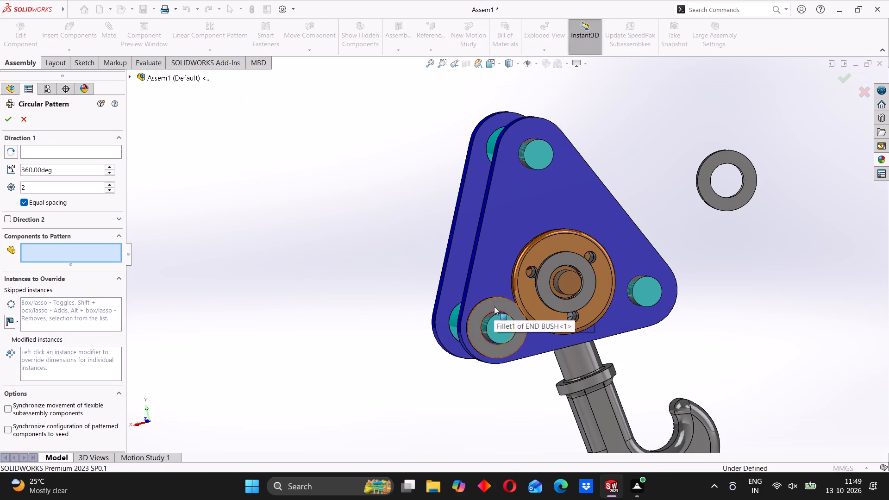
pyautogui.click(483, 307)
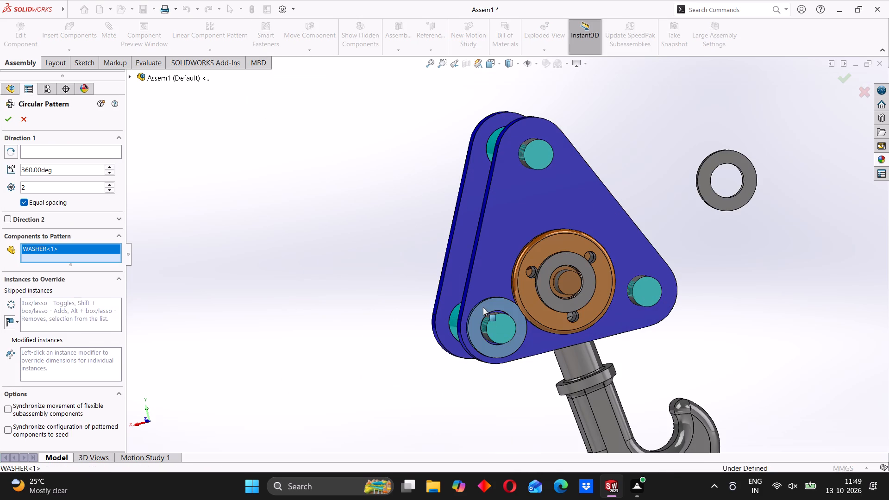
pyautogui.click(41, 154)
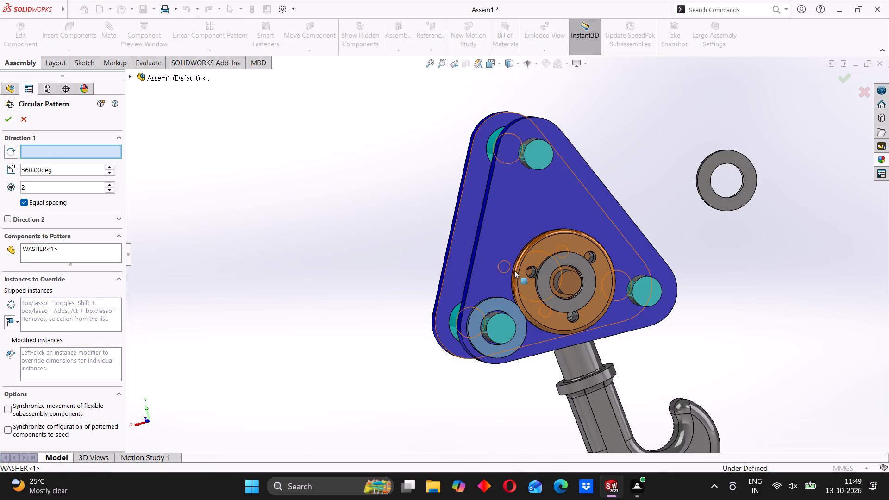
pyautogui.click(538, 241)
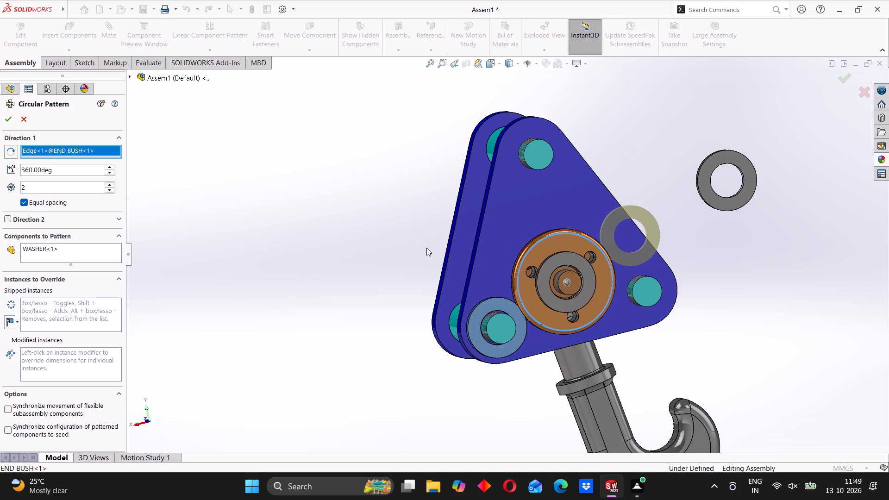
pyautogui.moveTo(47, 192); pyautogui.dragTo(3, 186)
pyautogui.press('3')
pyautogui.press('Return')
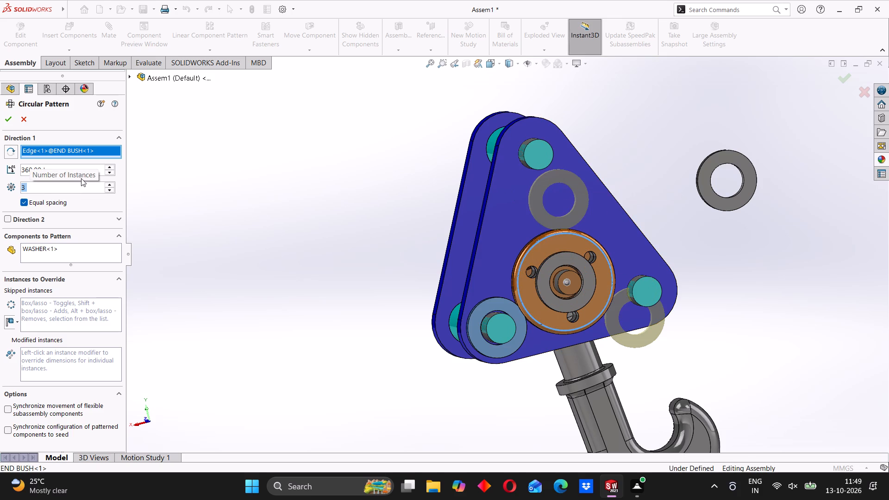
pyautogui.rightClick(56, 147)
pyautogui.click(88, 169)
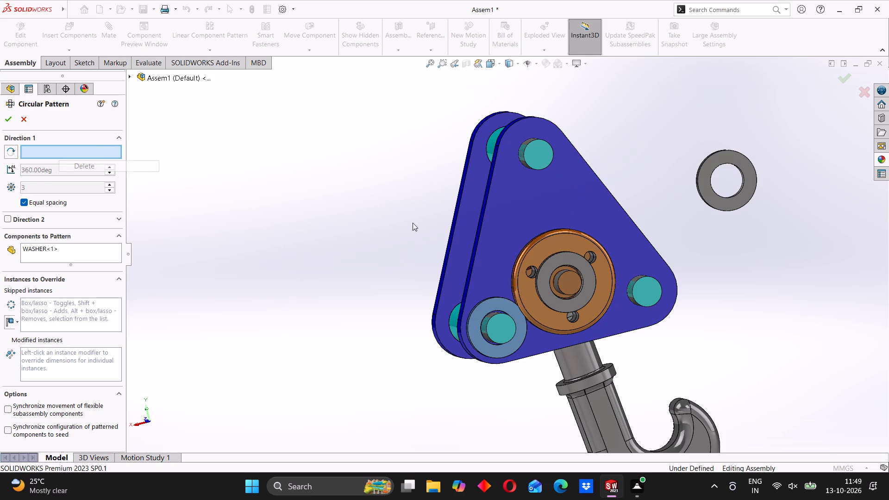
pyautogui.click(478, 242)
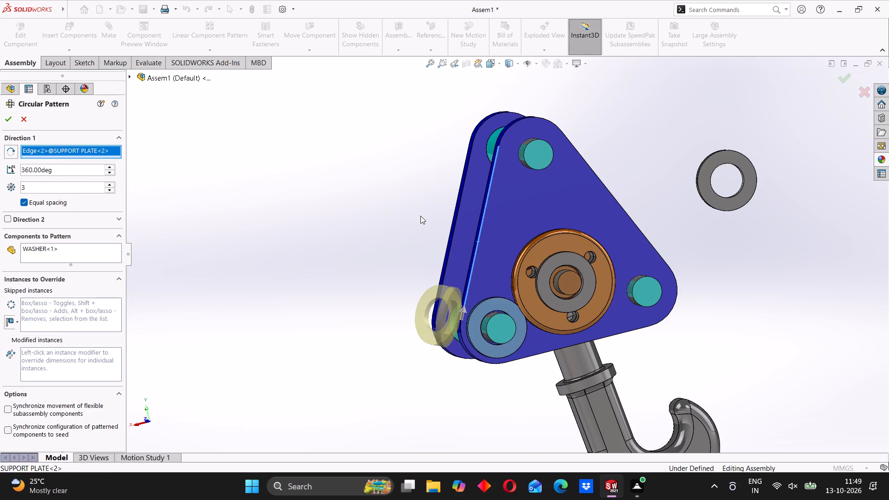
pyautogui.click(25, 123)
# Place four more loose copies of the free washer, WASHER<9> to WASHER<12>, in the empty space beside the assembly.
pyautogui.scroll(2, 403, 186)
pyautogui.moveTo(632, 205); pyautogui.dragTo(646, 214, button='middle')
pyautogui.scroll(-2, 615, 207)
pyautogui.keyDown('ctrl'); pyautogui.moveTo(694, 194); pyautogui.dragTo(684, 147); pyautogui.keyUp('ctrl')
pyautogui.keyDown('ctrl'); pyautogui.moveTo(706, 156); pyautogui.dragTo(749, 168); pyautogui.keyUp('ctrl')
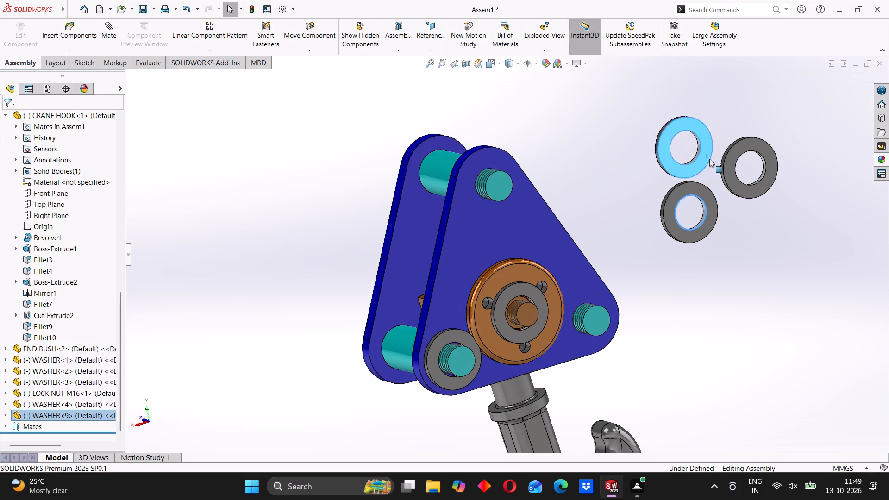
pyautogui.keyDown('ctrl'); pyautogui.moveTo(706, 144); pyautogui.dragTo(642, 117); pyautogui.keyUp('ctrl')
pyautogui.keyDown('ctrl'); pyautogui.moveTo(675, 119); pyautogui.dragTo(719, 102); pyautogui.keyUp('ctrl')
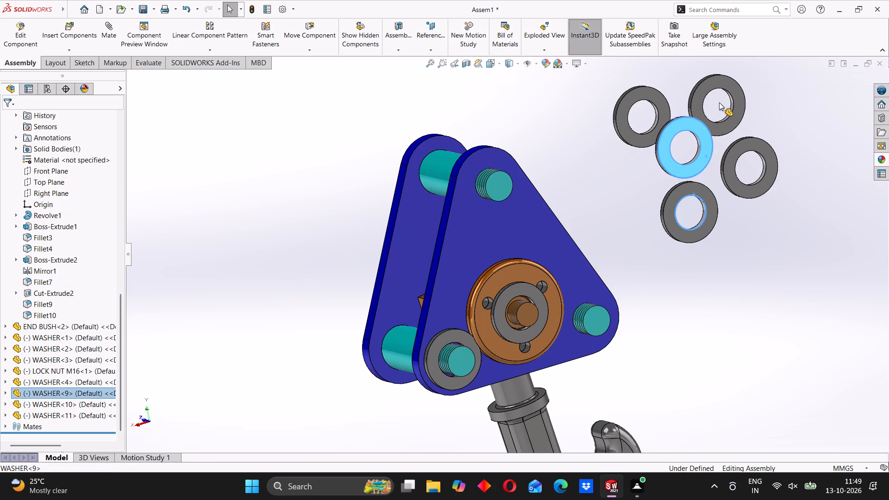
pyautogui.keyDown('ctrl'); pyautogui.moveTo(719, 102); pyautogui.dragTo(721, 100); pyautogui.keyUp('ctrl')
pyautogui.click(594, 156)
# Mate the bore of WASHER<9> concentric with the threaded end of the upper spacer, PLATE SPACER<1>.
pyautogui.moveTo(628, 185); pyautogui.dragTo(641, 165, button='middle')
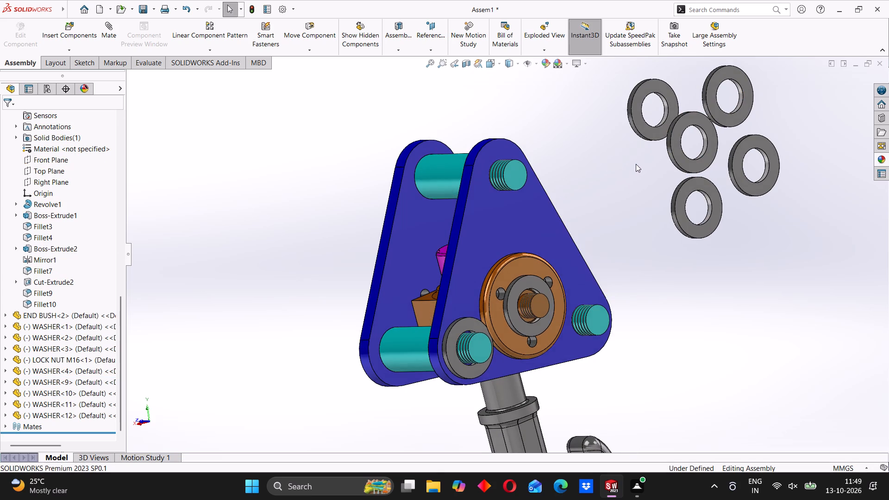
pyautogui.moveTo(630, 168); pyautogui.dragTo(623, 170, button='middle')
pyautogui.scroll(-2, 673, 141)
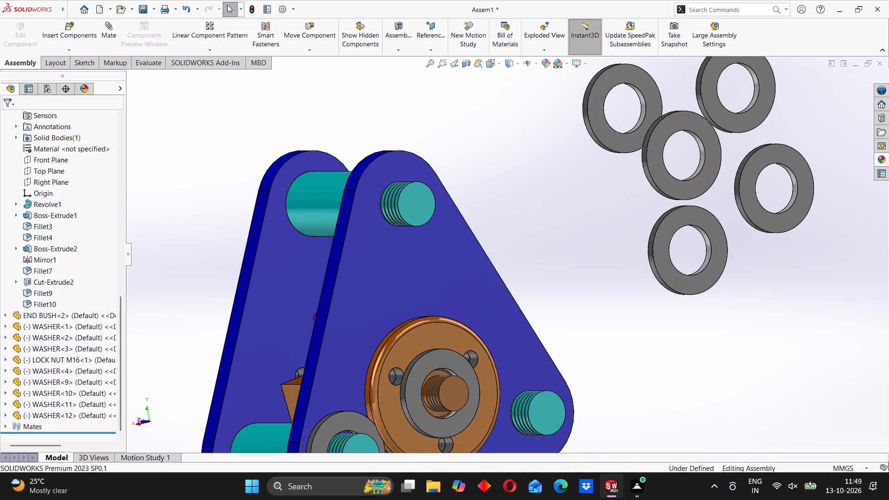
pyautogui.click(109, 36)
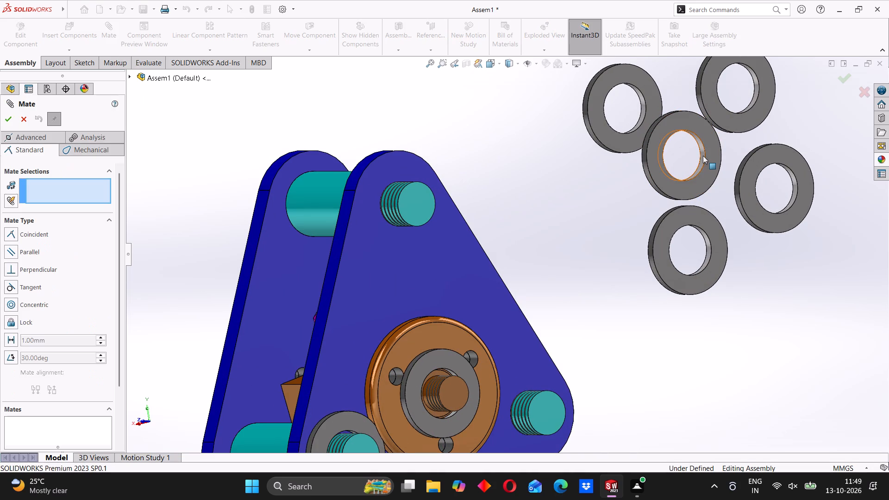
pyautogui.click(703, 156)
pyautogui.scroll(-1, 391, 201)
pyautogui.moveTo(391, 201); pyautogui.dragTo(392, 201, button='middle')
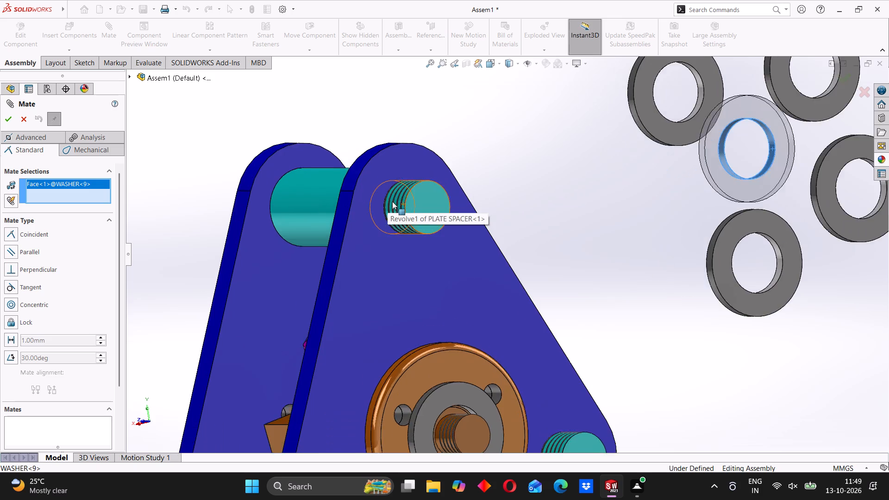
pyautogui.moveTo(392, 201); pyautogui.dragTo(410, 201, button='middle')
pyautogui.click(404, 205)
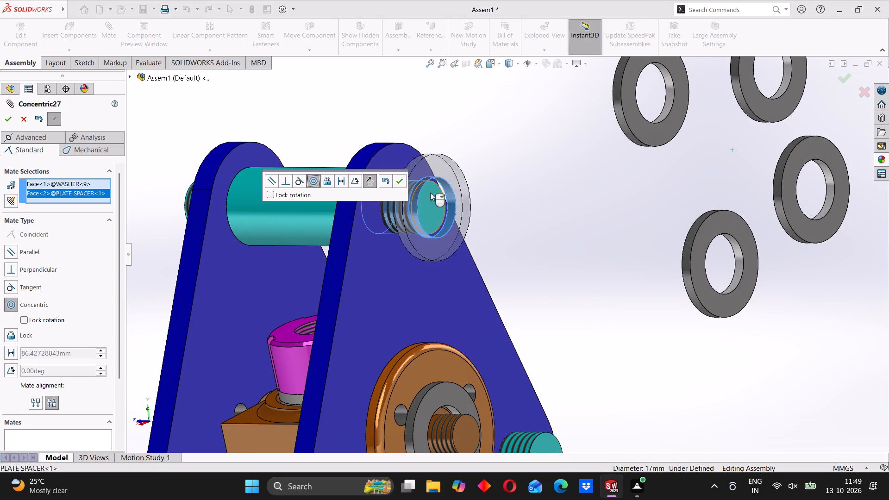
pyautogui.click(401, 183)
# Mate the inner flat face of WASHER<9> coincident with the outer face of SUPPORT PLATE<2>.
pyautogui.moveTo(402, 220); pyautogui.dragTo(440, 218, button='middle')
pyautogui.scroll(-3, 396, 204)
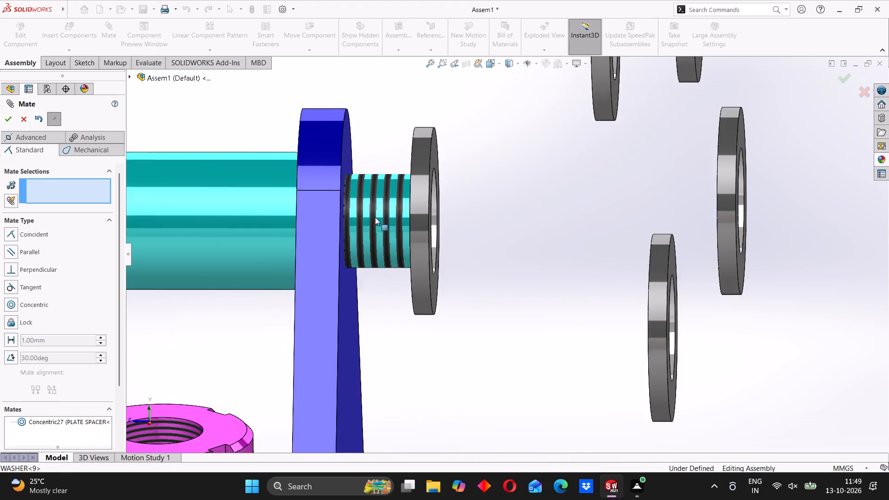
pyautogui.moveTo(375, 217); pyautogui.dragTo(407, 216, button='middle')
pyautogui.click(410, 164)
pyautogui.moveTo(489, 245); pyautogui.dragTo(436, 241, button='middle')
pyautogui.click(384, 226)
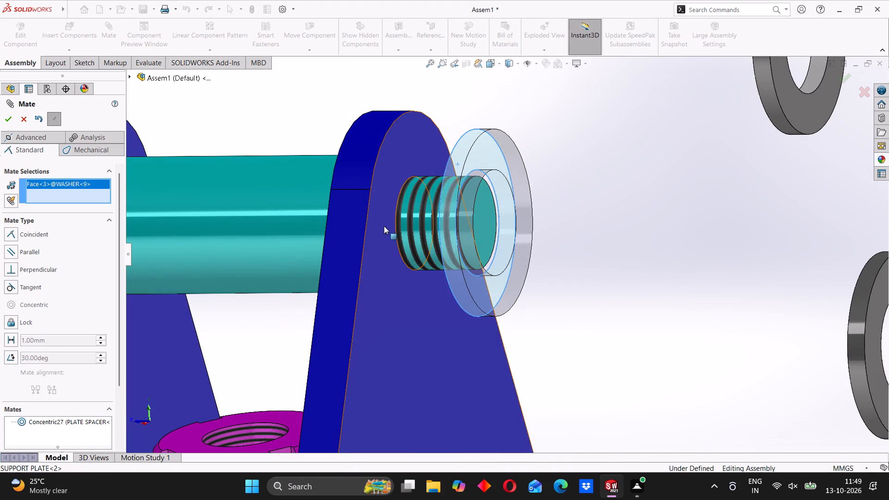
pyautogui.click(386, 209)
# Mate the bore of WASHER<11> concentric with the bare threaded end of the lower spacer, PLATE SPACER<3>.
pyautogui.scroll(4, 542, 262)
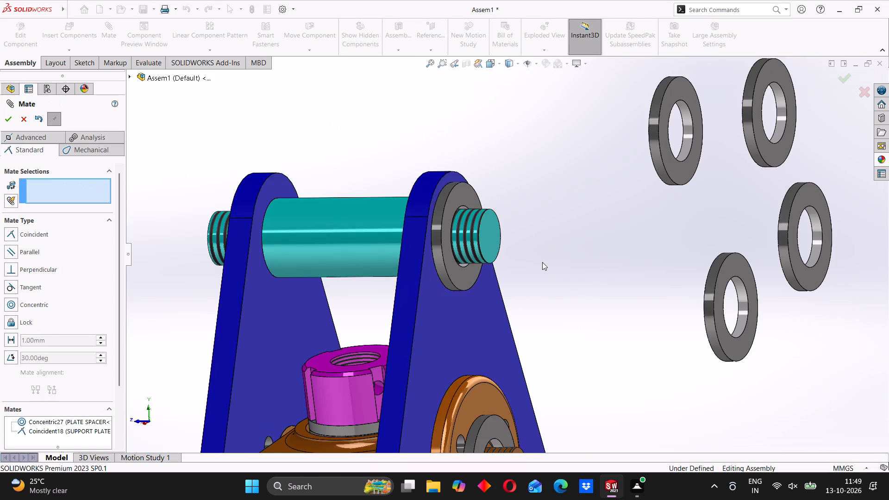
pyautogui.moveTo(600, 262); pyautogui.dragTo(579, 270, button='middle')
pyautogui.scroll(5, 579, 272)
pyautogui.moveTo(612, 288); pyautogui.dragTo(584, 260, button='middle')
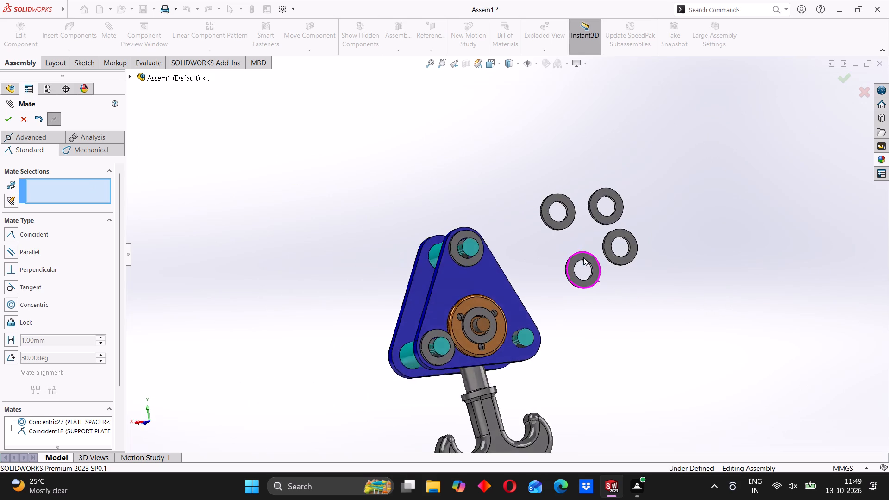
pyautogui.scroll(-5, 574, 242)
pyautogui.moveTo(533, 206); pyautogui.dragTo(554, 212, button='middle')
pyautogui.scroll(-2, 548, 194)
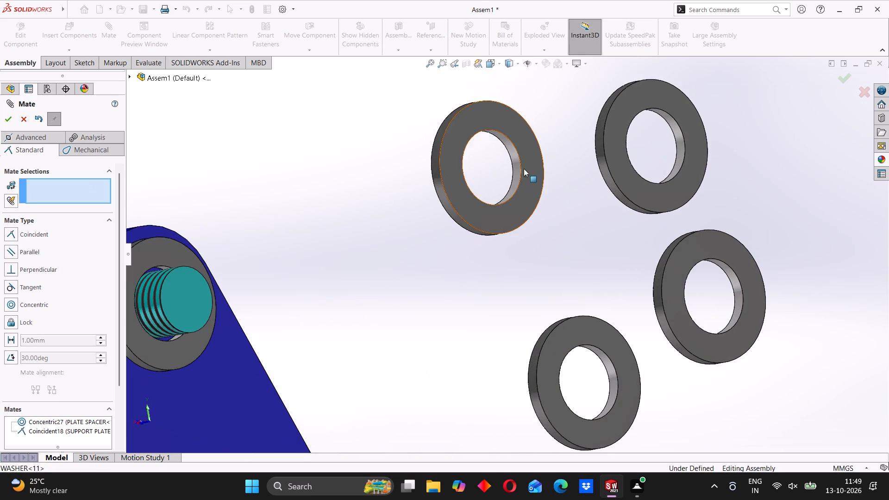
pyautogui.click(519, 168)
pyautogui.scroll(6, 478, 248)
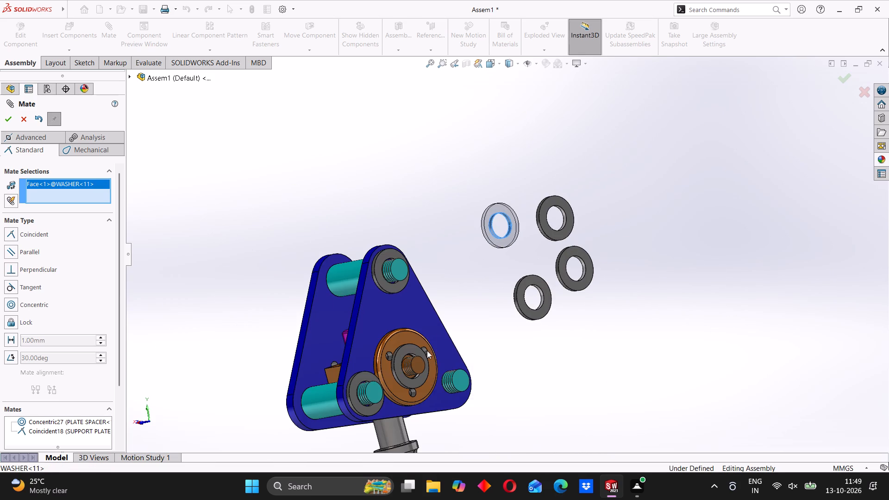
pyautogui.moveTo(441, 366); pyautogui.dragTo(457, 383, button='middle')
pyautogui.scroll(-4, 463, 384)
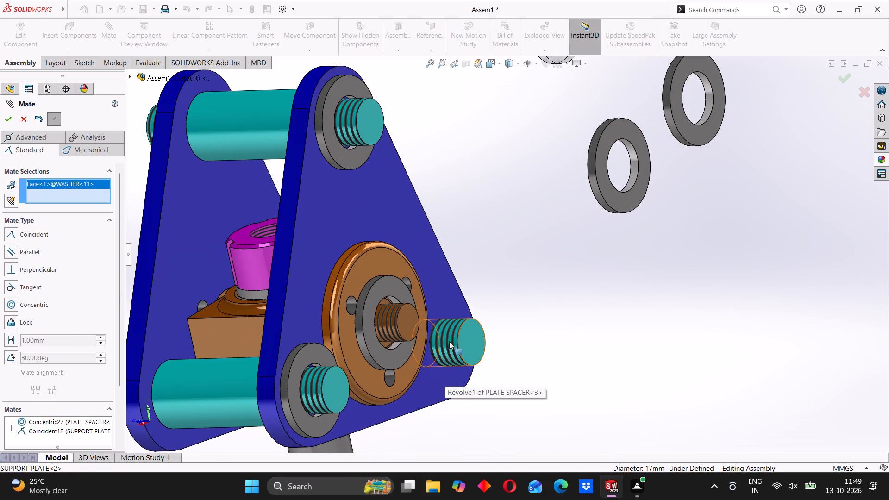
pyautogui.click(449, 341)
pyautogui.click(599, 345)
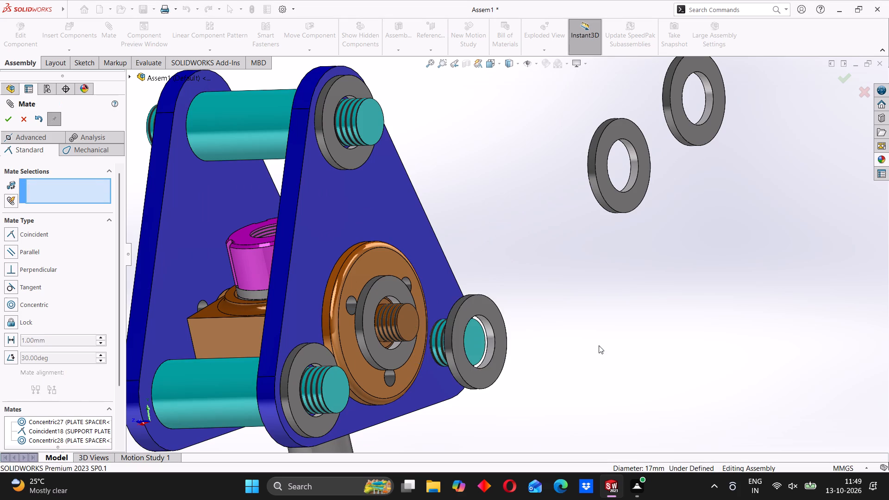
# Mate the inner flat face of WASHER<11> coincident with the outer face of SUPPORT PLATE<2>.
pyautogui.moveTo(421, 339); pyautogui.dragTo(463, 349, button='middle')
pyautogui.moveTo(458, 345); pyautogui.dragTo(427, 379, button='middle')
pyautogui.scroll(-5, 476, 250)
pyautogui.moveTo(500, 279); pyautogui.dragTo(527, 319, button='middle')
pyautogui.click(585, 314)
pyautogui.scroll(2, 625, 360)
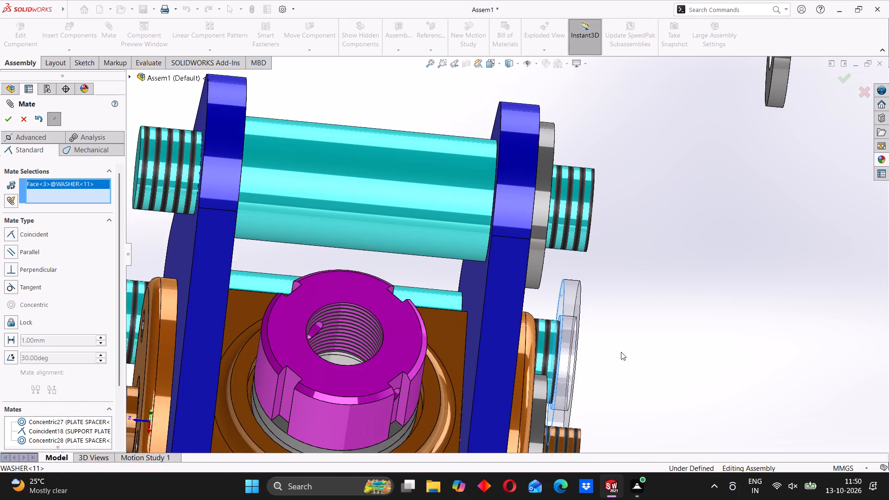
pyautogui.scroll(2, 598, 328)
pyautogui.moveTo(596, 328); pyautogui.dragTo(555, 316, button='middle')
pyautogui.click(482, 287)
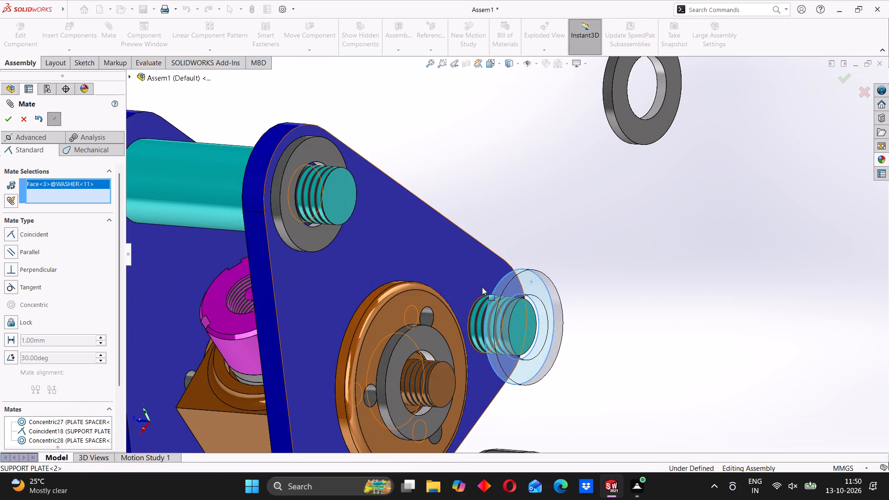
pyautogui.click(614, 305)
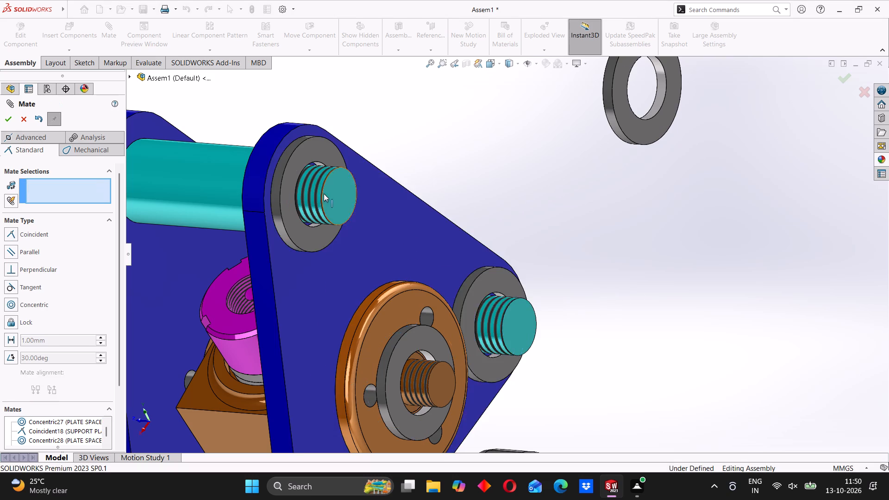
# Mate the bore of WASHER<4> concentric with the bare threaded end of the upper spacer, PLATE SPACER<1>.
pyautogui.scroll(9, 325, 193)
pyautogui.moveTo(323, 193); pyautogui.dragTo(365, 181, button='middle')
pyautogui.scroll(-5, 550, 228)
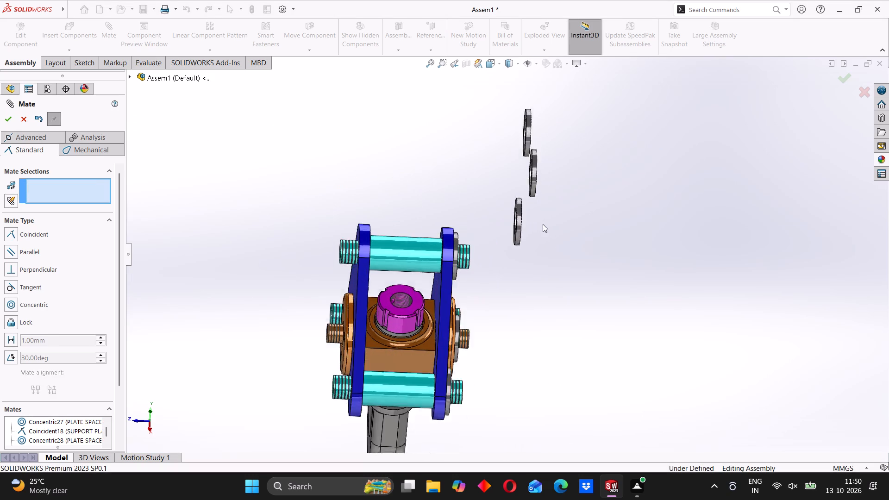
pyautogui.scroll(-2, 543, 224)
pyautogui.moveTo(413, 219); pyautogui.dragTo(438, 217, button='middle')
pyautogui.scroll(-2, 411, 216)
pyautogui.click(362, 218)
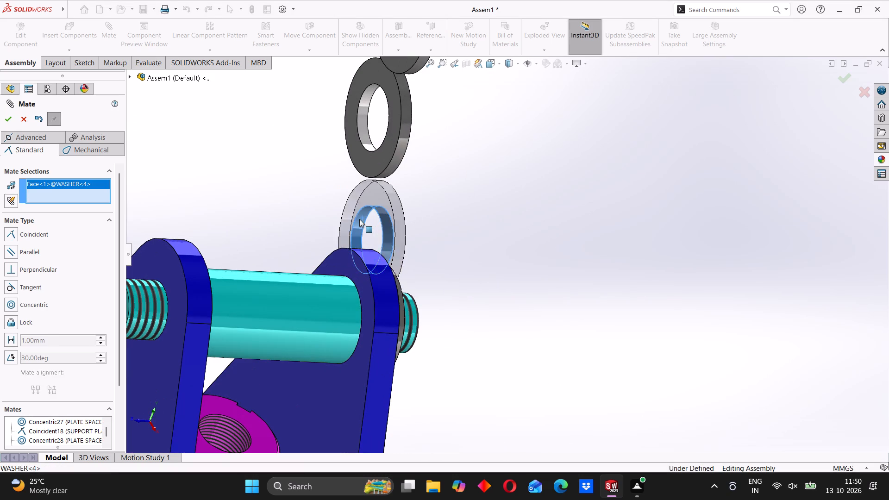
pyautogui.scroll(7, 360, 218)
pyautogui.scroll(-3, 421, 277)
pyautogui.click(408, 256)
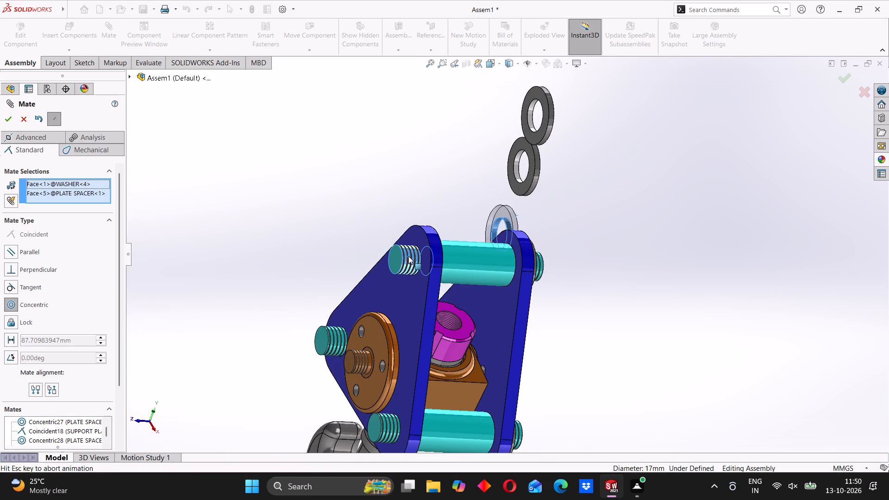
pyautogui.click(398, 273)
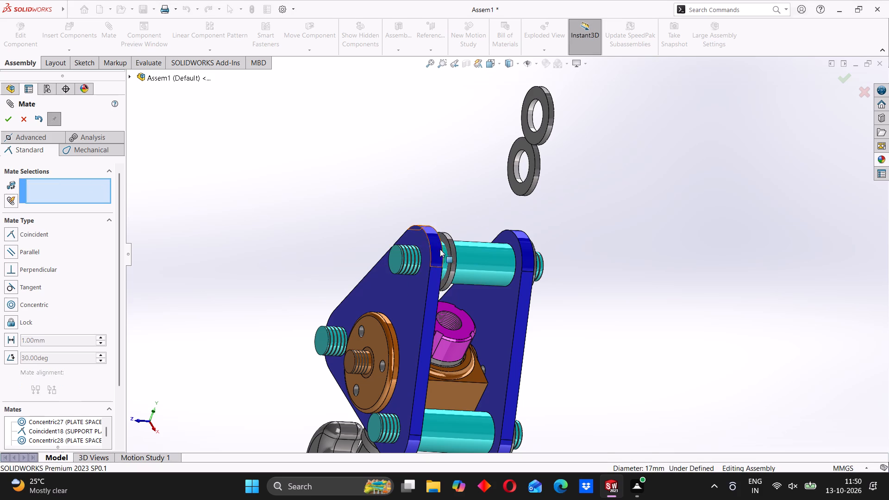
# Slide WASHER<4> out past the spacer end and mate its inner flat face coincident with the outer face of SUPPORT PLATE<3>.
pyautogui.moveTo(448, 239); pyautogui.dragTo(403, 247)
pyautogui.moveTo(407, 251); pyautogui.dragTo(377, 257, button='middle')
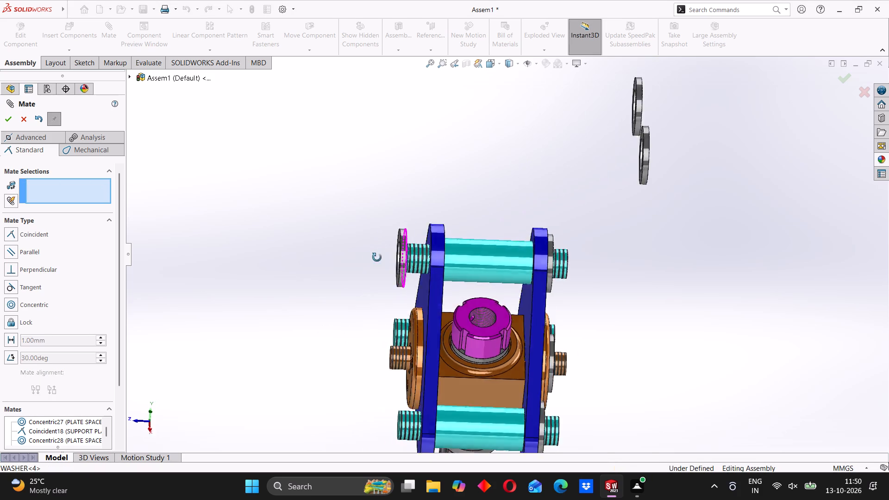
pyautogui.moveTo(377, 257); pyautogui.dragTo(365, 258, button='middle')
pyautogui.scroll(-4, 399, 249)
pyautogui.click(454, 225)
pyautogui.moveTo(453, 259); pyautogui.dragTo(483, 260, button='middle')
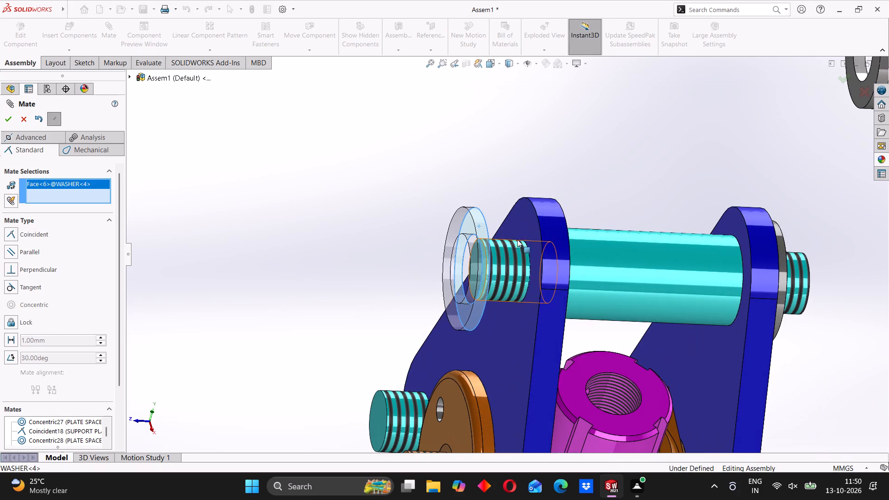
pyautogui.click(522, 229)
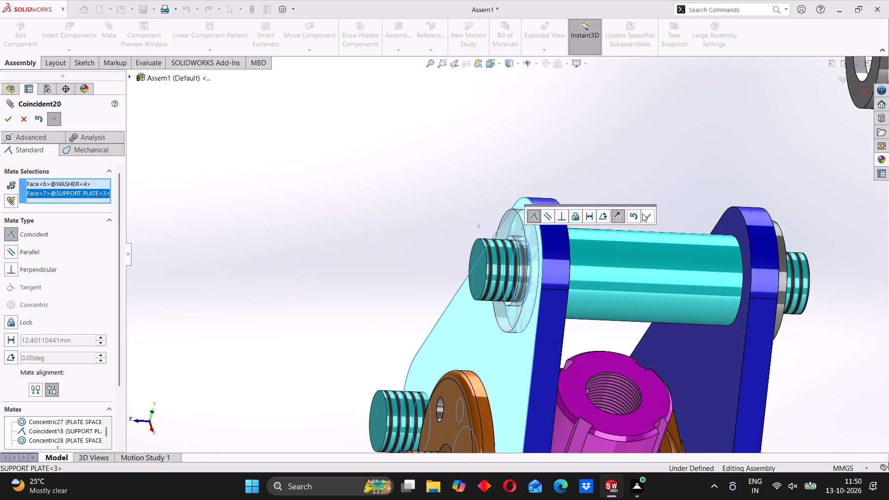
pyautogui.click(646, 216)
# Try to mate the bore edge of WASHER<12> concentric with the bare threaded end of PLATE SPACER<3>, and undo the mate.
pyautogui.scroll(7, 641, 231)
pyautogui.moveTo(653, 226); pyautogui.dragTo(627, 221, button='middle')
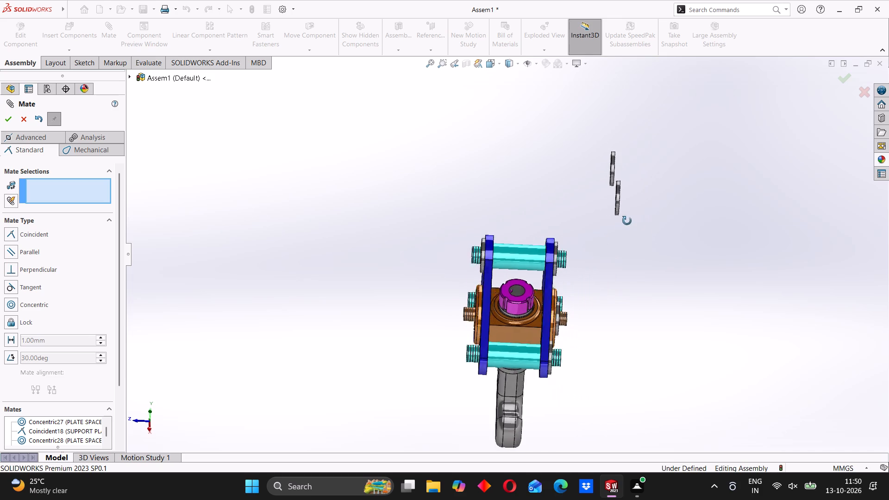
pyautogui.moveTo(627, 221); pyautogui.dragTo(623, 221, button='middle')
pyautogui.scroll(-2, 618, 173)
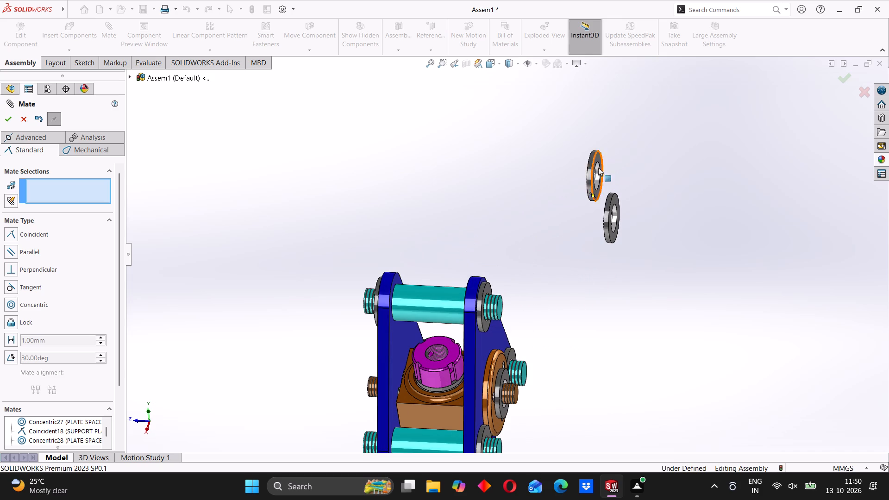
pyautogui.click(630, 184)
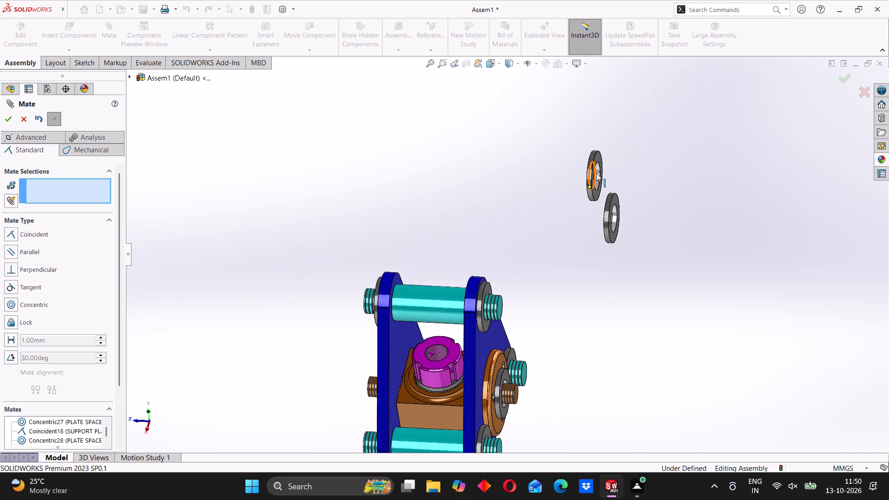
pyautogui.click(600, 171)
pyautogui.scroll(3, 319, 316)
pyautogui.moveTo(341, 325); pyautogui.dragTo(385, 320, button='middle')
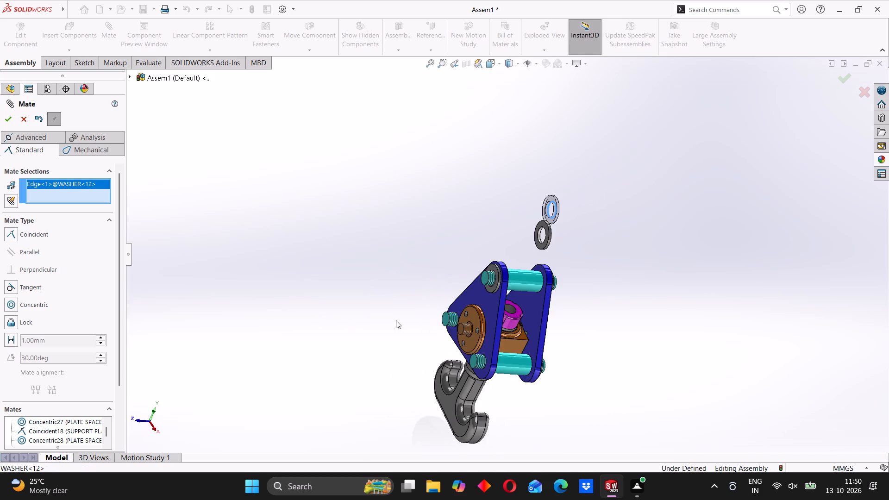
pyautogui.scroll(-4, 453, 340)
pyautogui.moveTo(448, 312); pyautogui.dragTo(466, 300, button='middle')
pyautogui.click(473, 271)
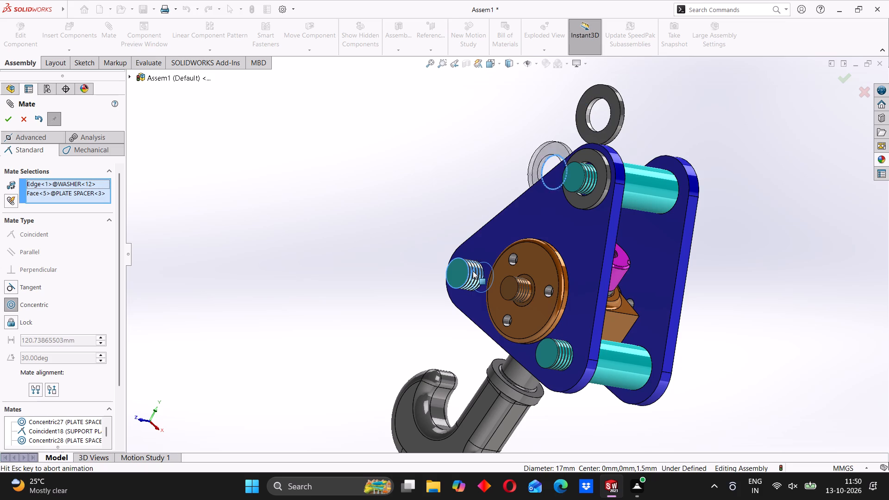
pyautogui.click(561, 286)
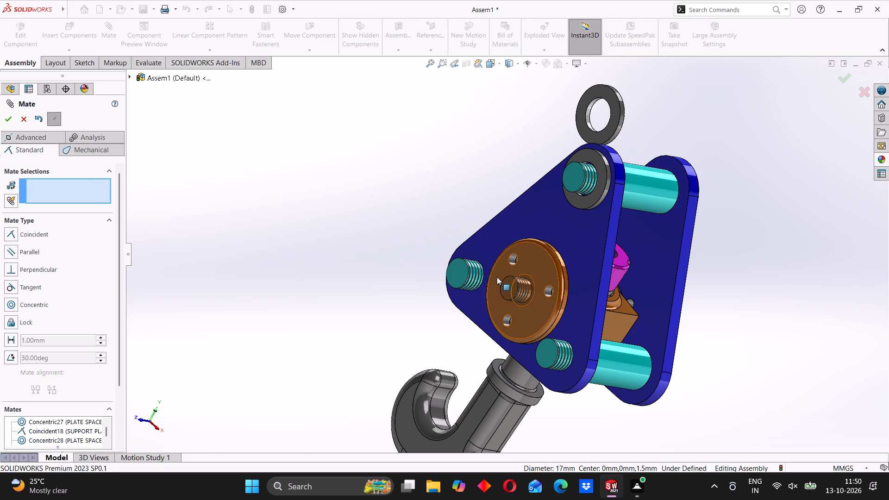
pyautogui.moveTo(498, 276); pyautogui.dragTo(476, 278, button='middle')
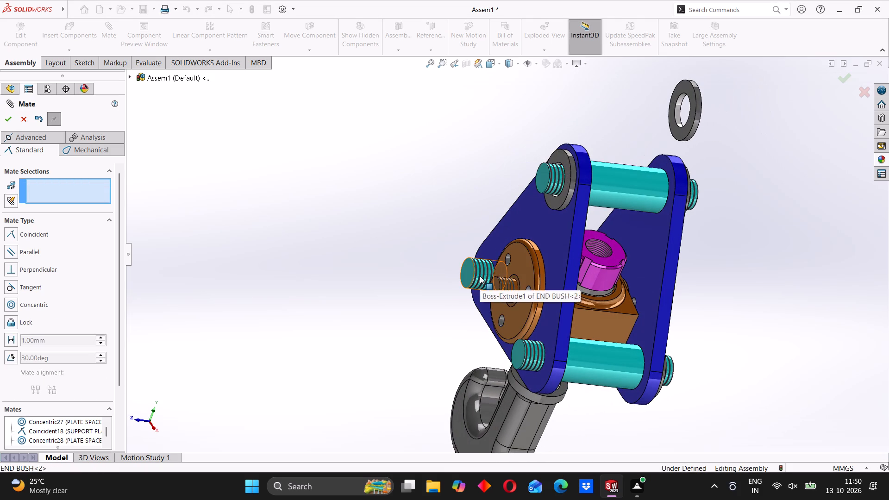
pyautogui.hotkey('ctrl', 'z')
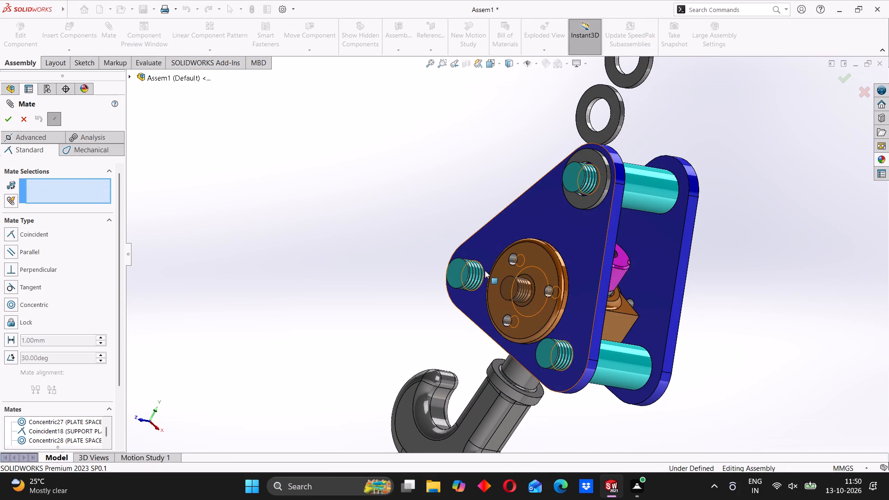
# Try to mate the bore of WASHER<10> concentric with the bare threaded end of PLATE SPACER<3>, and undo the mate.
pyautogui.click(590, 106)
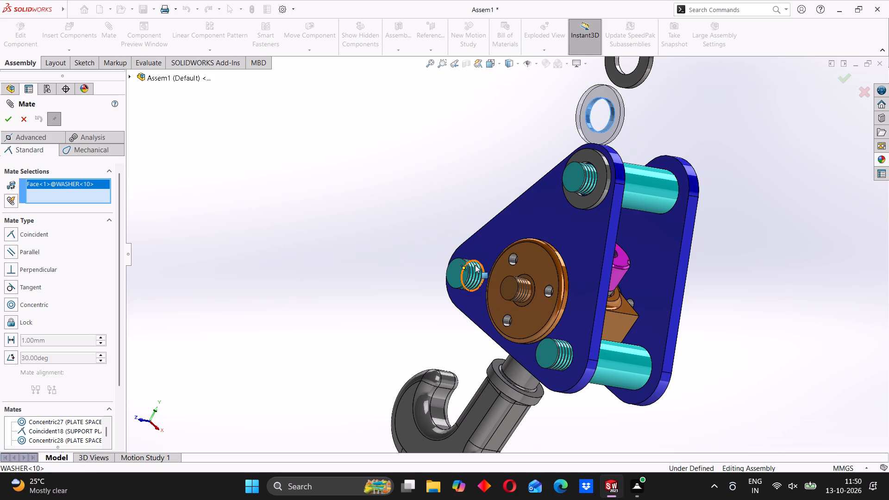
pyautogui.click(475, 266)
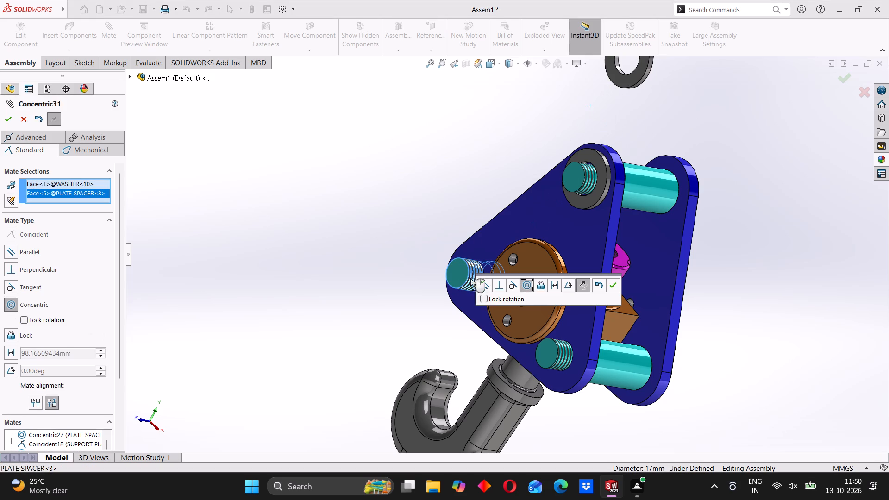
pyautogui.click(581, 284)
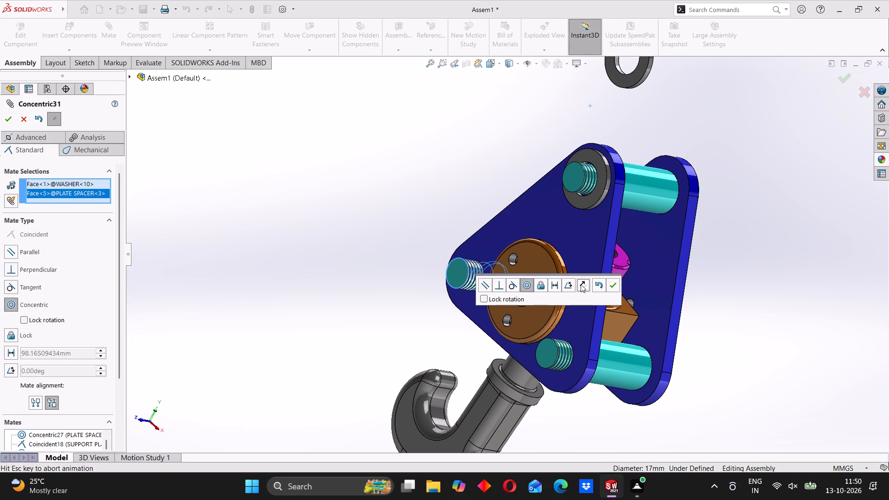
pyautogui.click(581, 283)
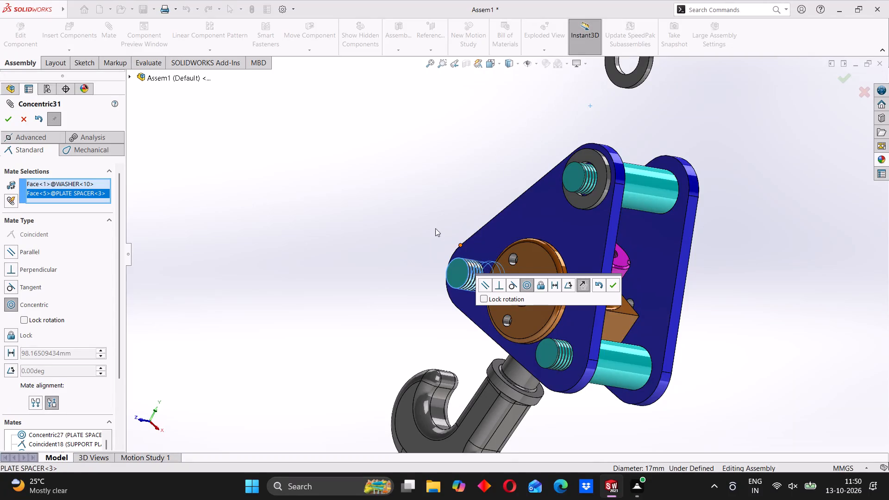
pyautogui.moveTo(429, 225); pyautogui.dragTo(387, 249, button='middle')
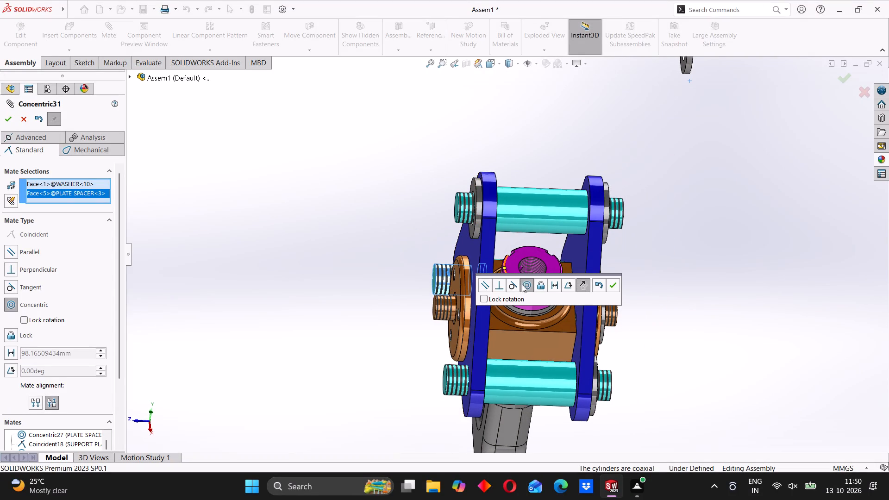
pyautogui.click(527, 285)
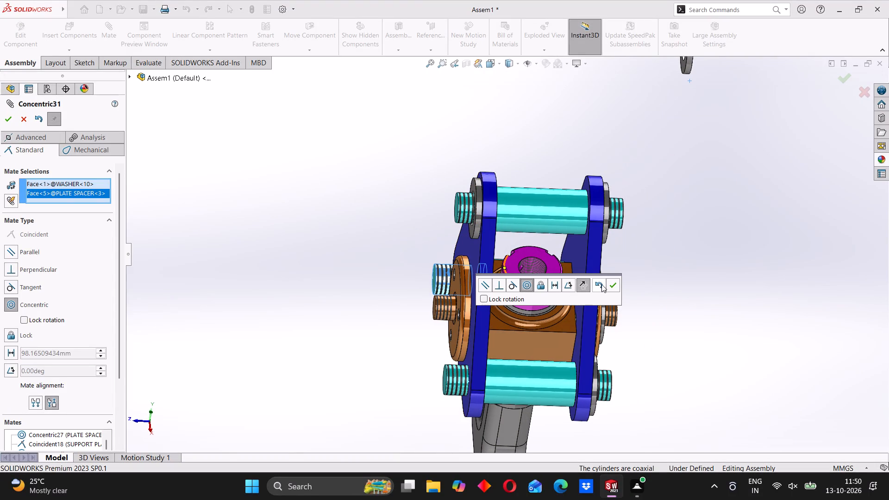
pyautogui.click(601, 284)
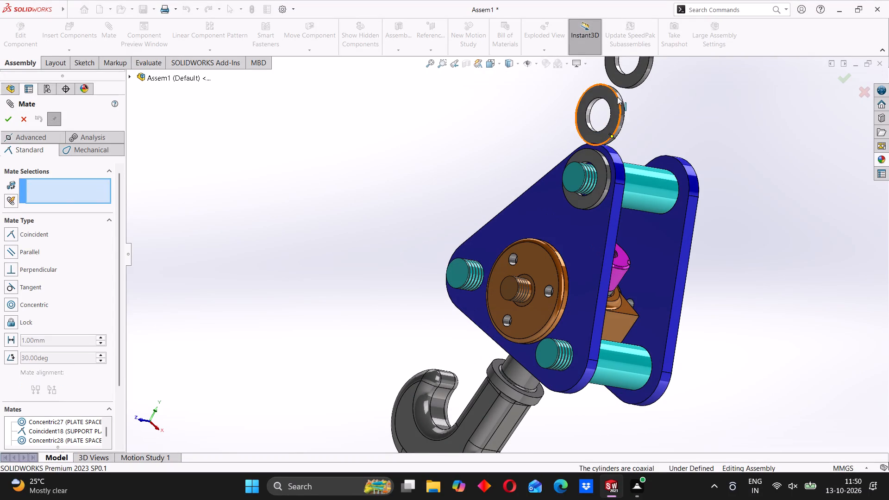
# Move WASHER<10> clear of the assembly and mate its inner flat face coincident with the outer face of SUPPORT PLATE<3>.
pyautogui.moveTo(617, 96); pyautogui.dragTo(421, 219)
pyautogui.moveTo(428, 225); pyautogui.dragTo(389, 233, button='middle')
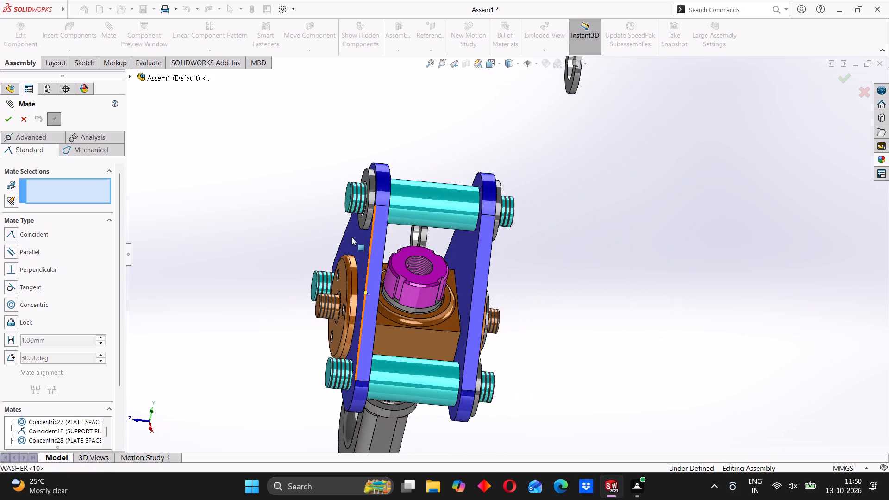
pyautogui.scroll(3, 355, 234)
pyautogui.moveTo(379, 239); pyautogui.dragTo(426, 288, button='middle')
pyautogui.moveTo(397, 203); pyautogui.dragTo(362, 308)
pyautogui.moveTo(367, 302); pyautogui.dragTo(349, 297, button='middle')
pyautogui.scroll(-3, 361, 308)
pyautogui.scroll(-4, 425, 338)
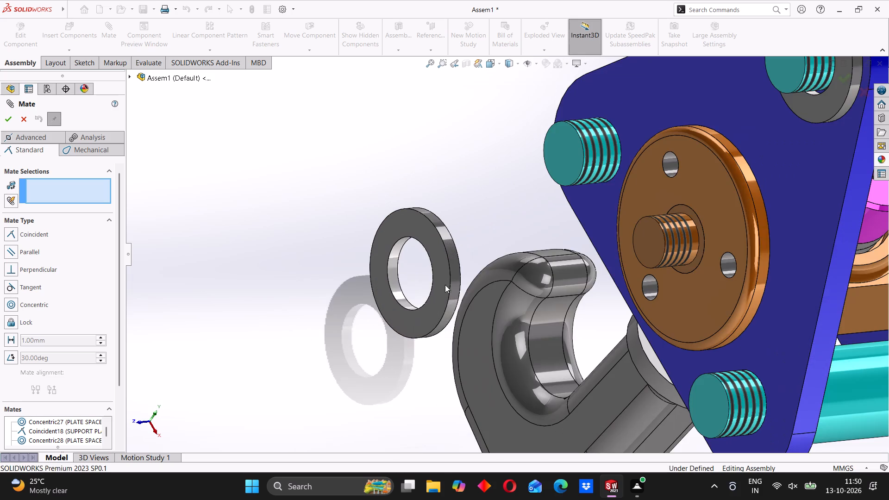
pyautogui.moveTo(443, 263); pyautogui.dragTo(423, 272, button='middle')
pyautogui.moveTo(418, 221); pyautogui.dragTo(351, 152)
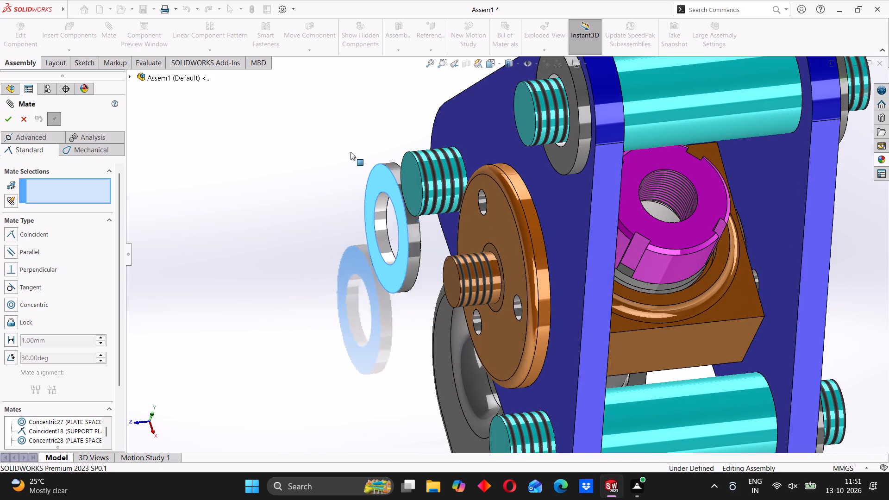
pyautogui.moveTo(351, 152); pyautogui.dragTo(306, 125)
pyautogui.moveTo(332, 149); pyautogui.dragTo(312, 165, button='middle')
pyautogui.scroll(-3, 360, 119)
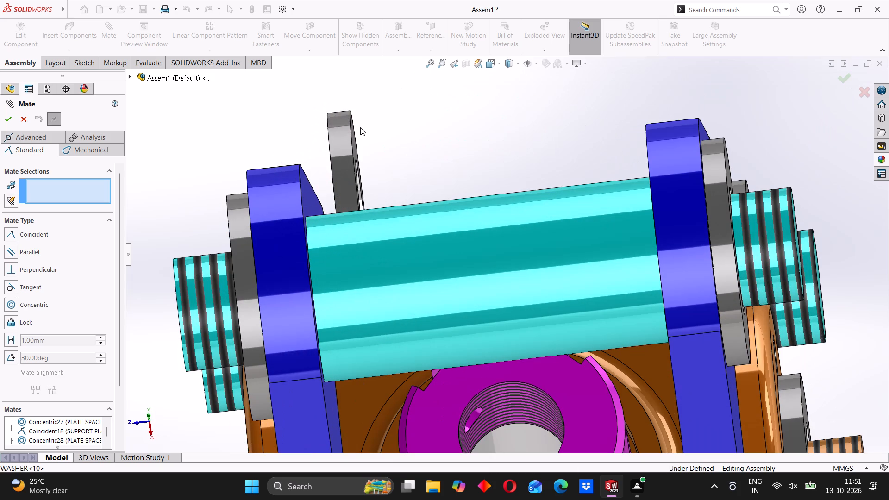
pyautogui.moveTo(358, 142); pyautogui.dragTo(349, 154, button='middle')
pyautogui.click(367, 133)
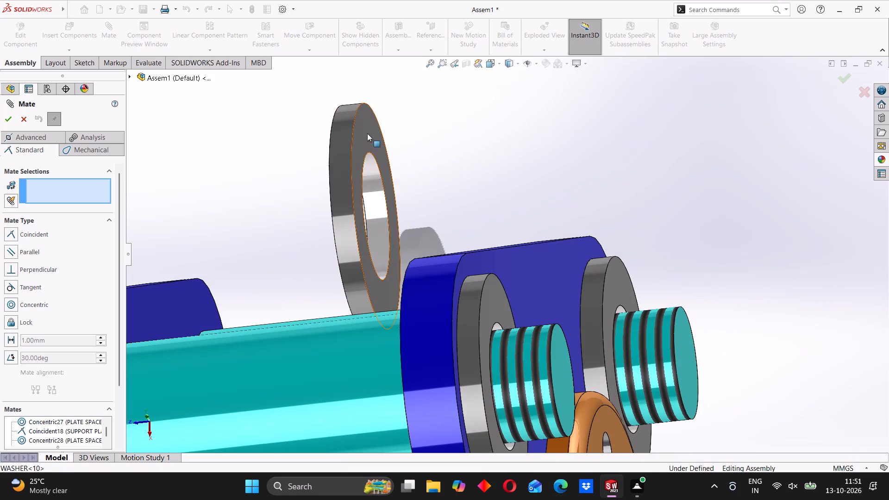
pyautogui.scroll(6, 338, 161)
pyautogui.moveTo(365, 287); pyautogui.dragTo(406, 276, button='middle')
pyautogui.scroll(-2, 283, 319)
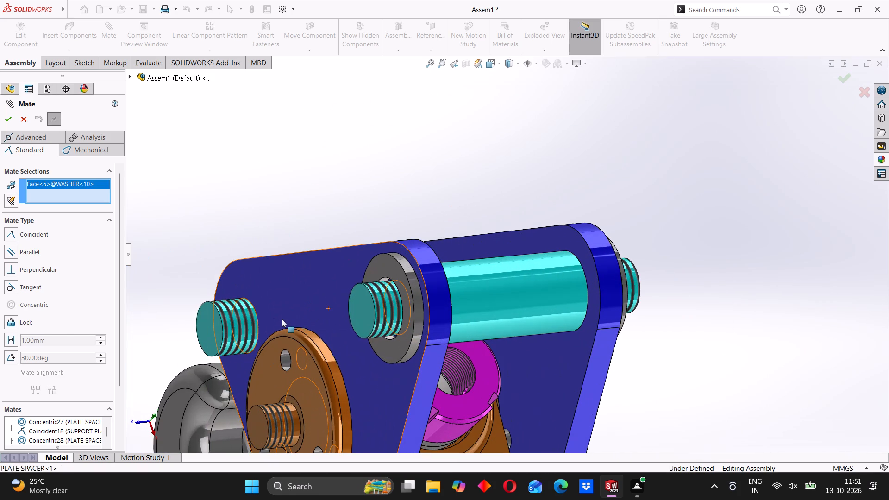
pyautogui.click(258, 292)
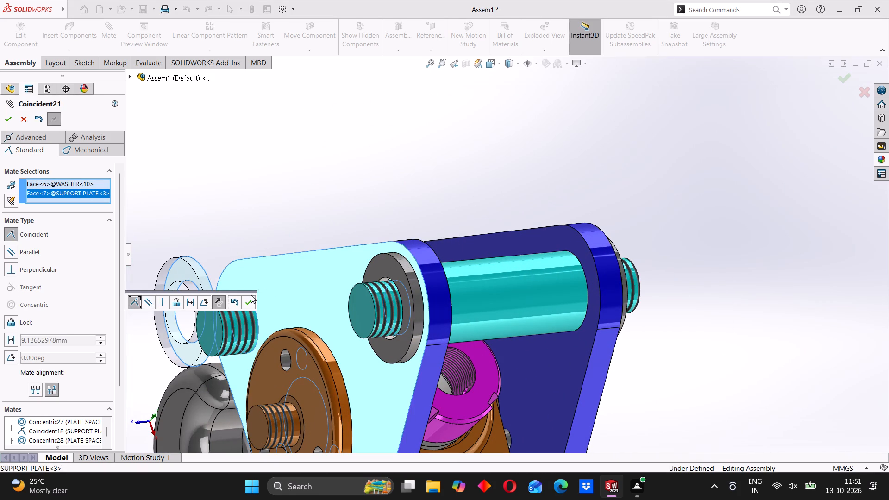
pyautogui.click(250, 299)
# Mate the bore of WASHER<10> concentric with the bare threaded end of PLATE SPACER<3> at SUPPORT PLATE<3>.
pyautogui.scroll(-2, 182, 300)
pyautogui.click(199, 294)
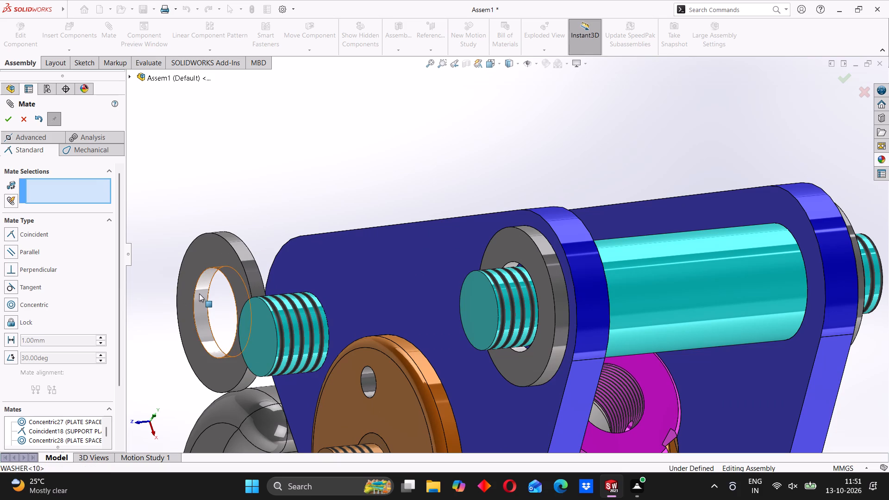
pyautogui.click(295, 317)
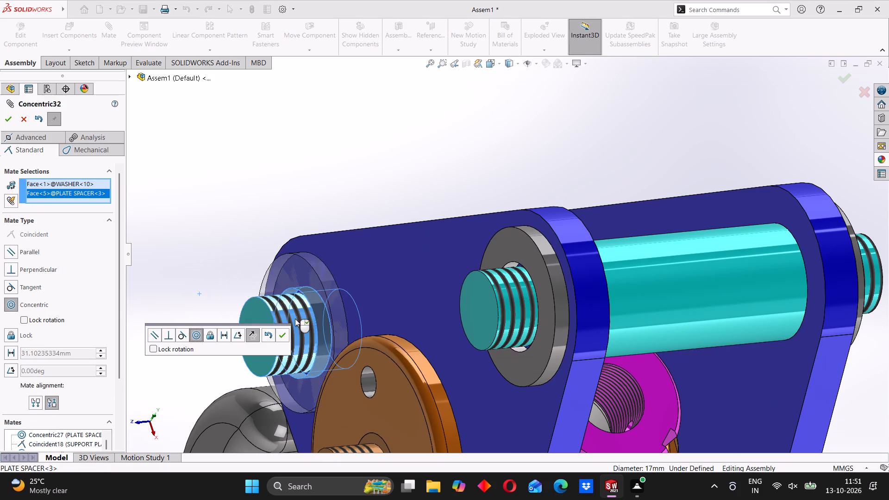
pyautogui.click(281, 335)
# Move WASHER<12> beside the assembly and mate its flat face coincident with the outer face of SUPPORT PLATE<3>.
pyautogui.scroll(2, 351, 310)
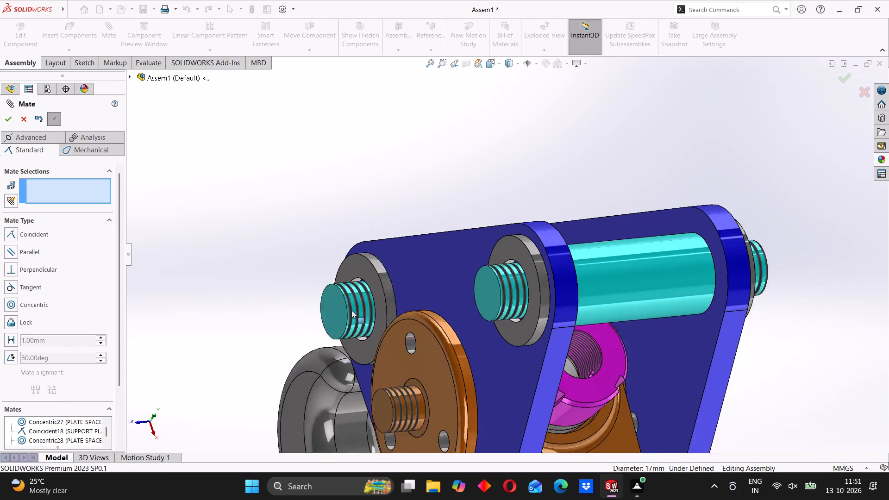
pyautogui.scroll(2, 351, 310)
pyautogui.scroll(3, 427, 331)
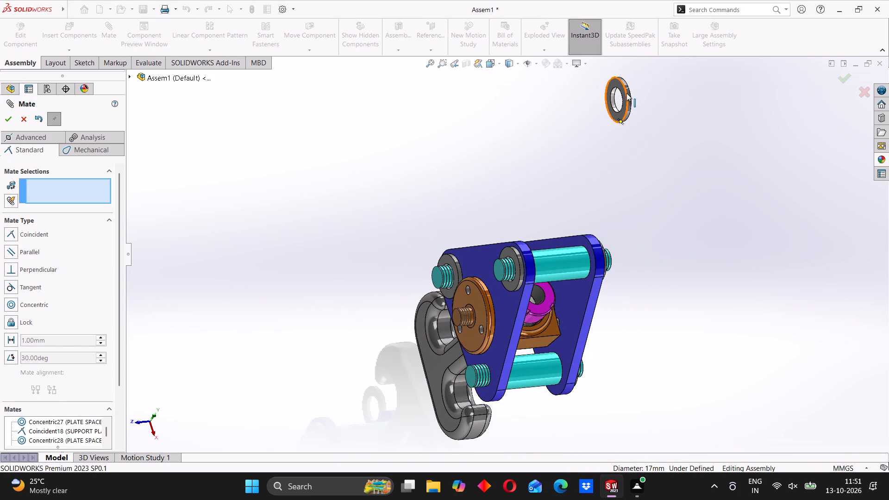
pyautogui.moveTo(626, 93); pyautogui.dragTo(369, 314)
pyautogui.moveTo(375, 320); pyautogui.dragTo(352, 331, button='middle')
pyautogui.scroll(-3, 377, 300)
pyautogui.moveTo(400, 286); pyautogui.dragTo(394, 306, button='middle')
pyautogui.moveTo(407, 284); pyautogui.dragTo(393, 318, button='middle')
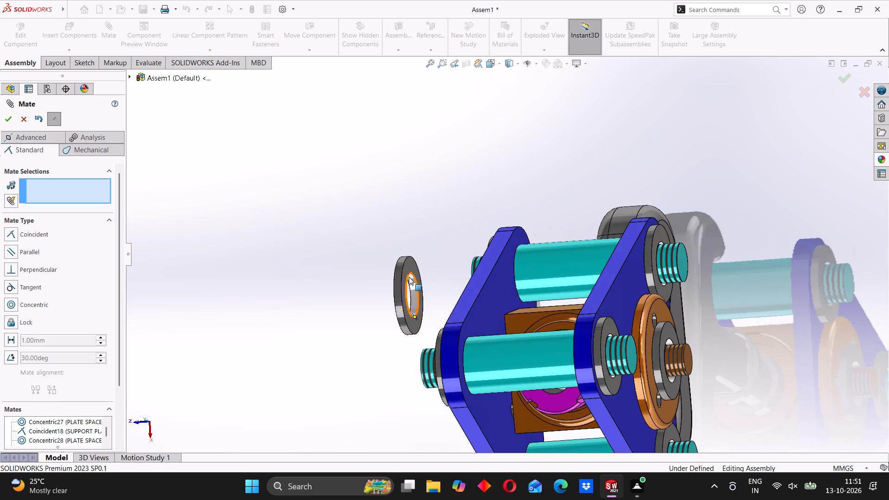
pyautogui.click(411, 268)
pyautogui.scroll(3, 409, 309)
pyautogui.scroll(1, 547, 294)
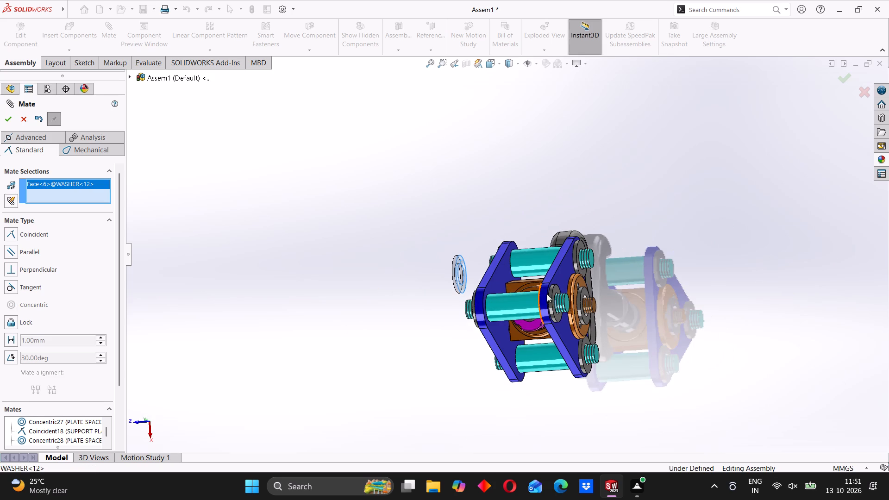
pyautogui.moveTo(473, 378); pyautogui.dragTo(537, 293, button='middle')
pyautogui.scroll(-3, 512, 331)
pyautogui.click(587, 308)
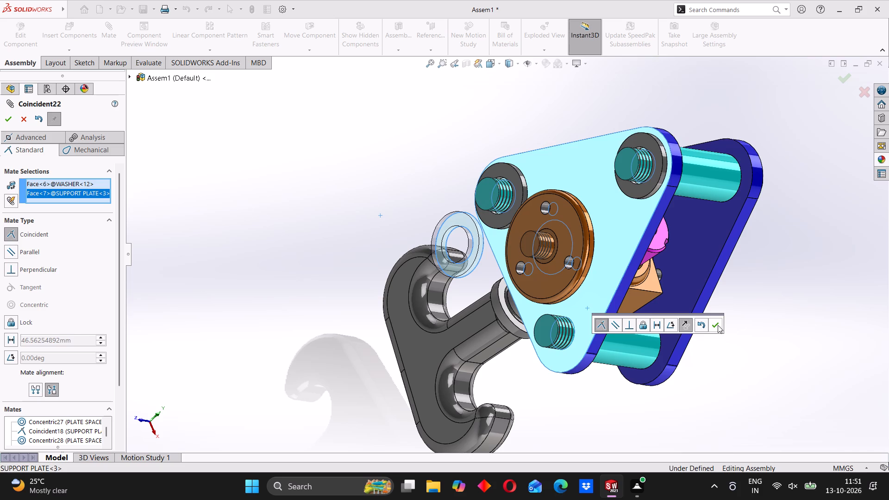
pyautogui.click(718, 325)
# Mate the bore of WASHER<12> concentric with the bare threaded end of PLATE SPACER<2> at SUPPORT PLATE<3>.
pyautogui.moveTo(473, 224); pyautogui.dragTo(544, 301)
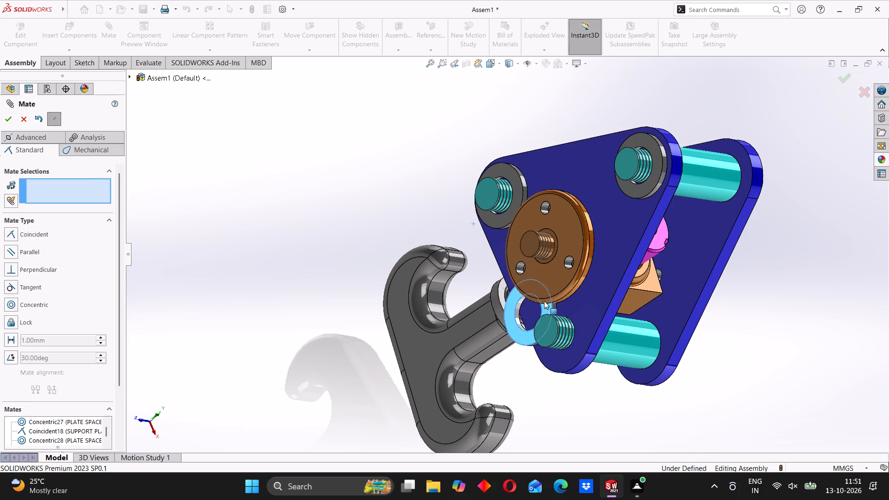
pyautogui.moveTo(544, 301); pyautogui.dragTo(371, 287)
pyautogui.moveTo(382, 287); pyautogui.dragTo(358, 293, button='middle')
pyautogui.scroll(-4, 353, 290)
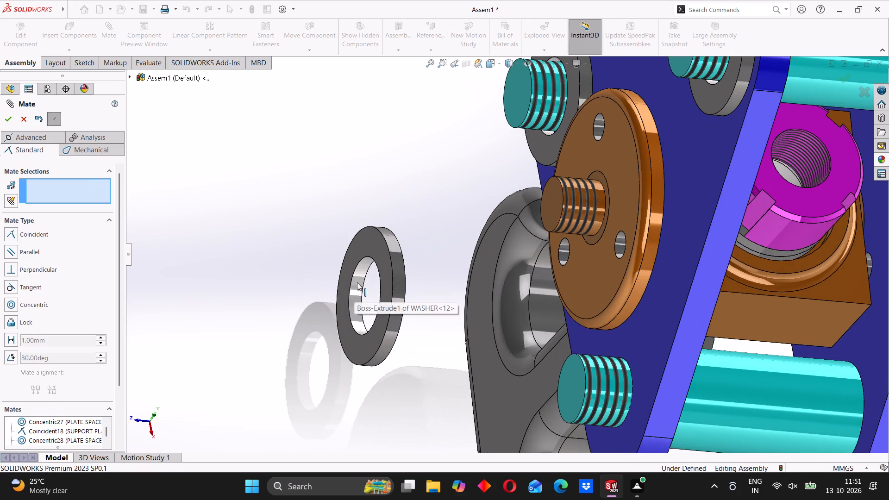
pyautogui.click(360, 271)
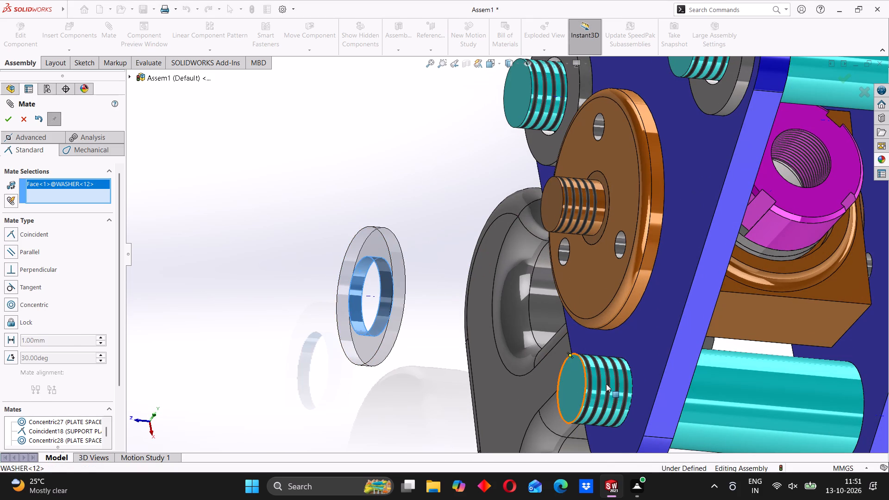
pyautogui.click(606, 384)
pyautogui.click(751, 403)
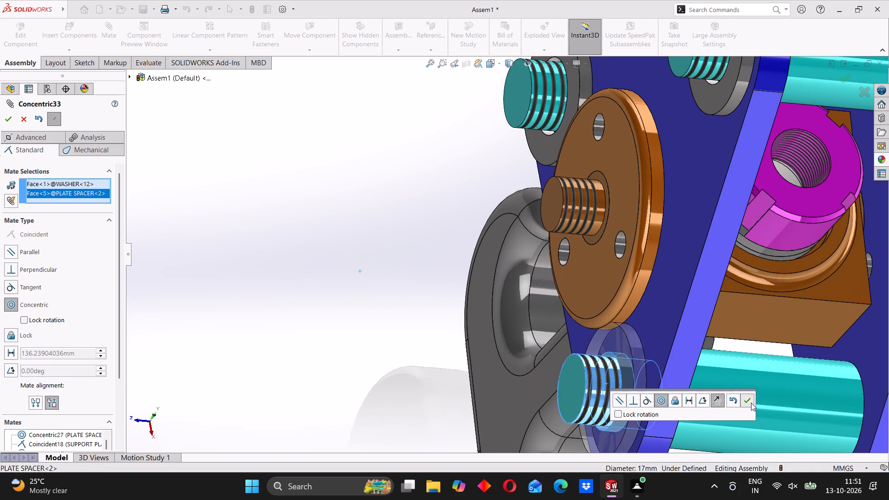
pyautogui.scroll(9, 632, 369)
pyautogui.scroll(-2, 532, 271)
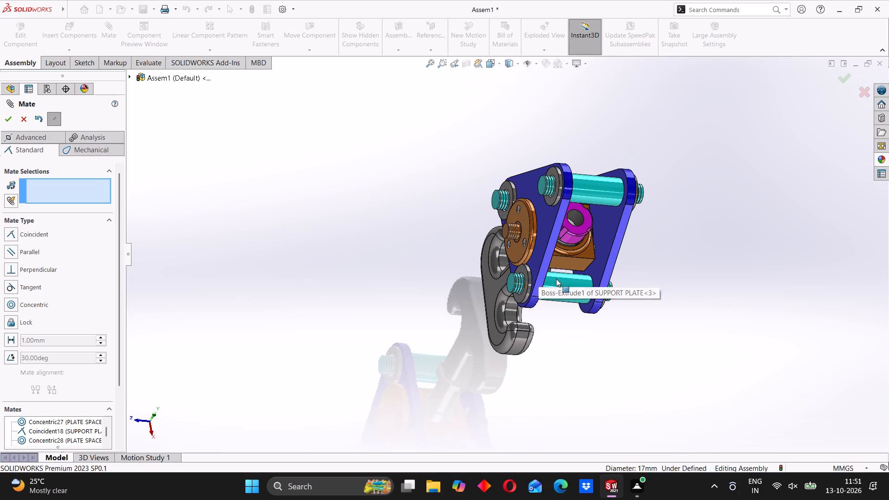
# Leave the Mate command and duplicate WASHER<12>, placing the copy clear of the assembly near the hook anchor's bare threaded end.
pyautogui.moveTo(593, 312); pyautogui.dragTo(556, 286, button='middle')
pyautogui.scroll(-2, 504, 267)
pyautogui.moveTo(513, 262); pyautogui.dragTo(554, 253, button='middle')
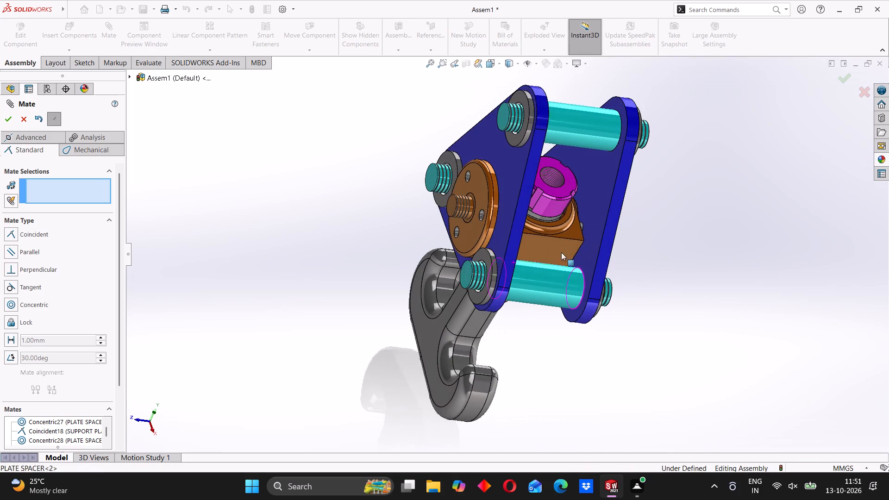
pyautogui.keyDown('ctrl'); pyautogui.moveTo(491, 262); pyautogui.dragTo(478, 257); pyautogui.keyUp('ctrl')
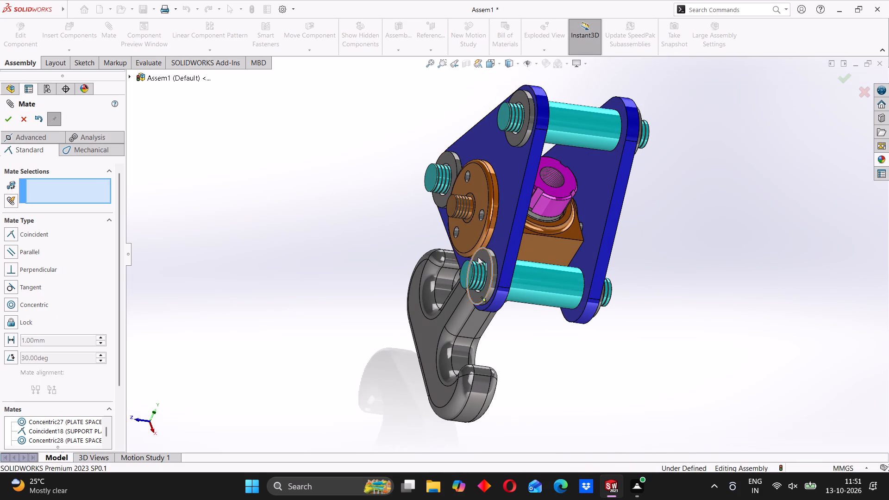
pyautogui.keyDown('ctrl'); pyautogui.moveTo(478, 257); pyautogui.dragTo(362, 210); pyautogui.keyUp('ctrl')
pyautogui.click(385, 219)
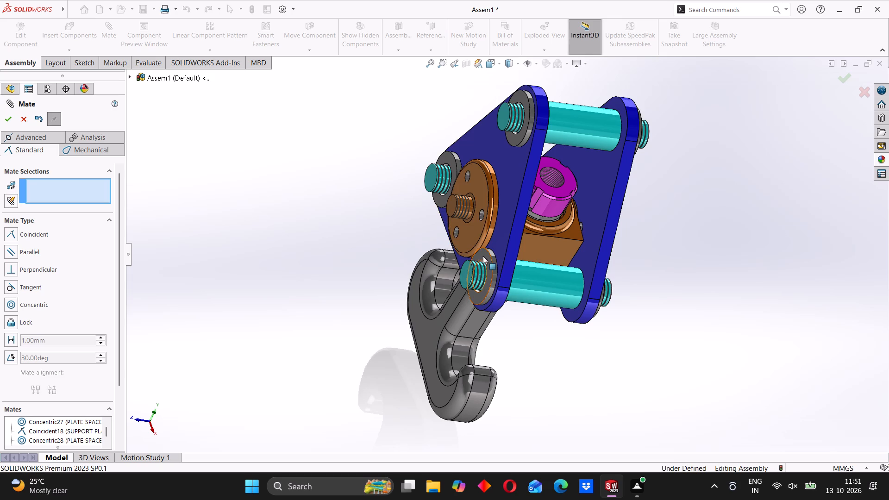
pyautogui.click(11, 118)
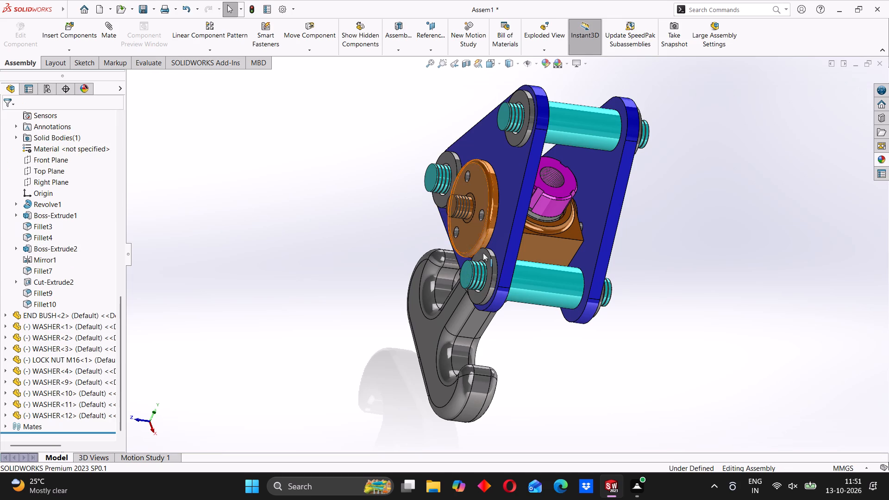
pyautogui.keyDown('ctrl'); pyautogui.moveTo(485, 256); pyautogui.dragTo(353, 182); pyautogui.keyUp('ctrl')
pyautogui.moveTo(361, 186); pyautogui.dragTo(351, 194, button='middle')
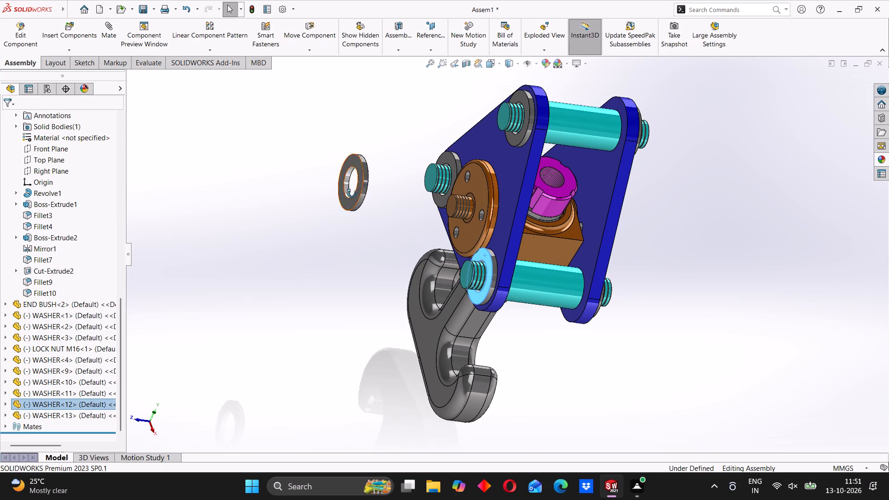
pyautogui.moveTo(351, 194); pyautogui.dragTo(346, 208, button='middle')
pyautogui.scroll(-4, 376, 182)
# Mate the bore of WASHER<13> concentric with the threaded end of the HOOK ANCHOR, removing the WASHER<12> face from the selections.
pyautogui.click(115, 31)
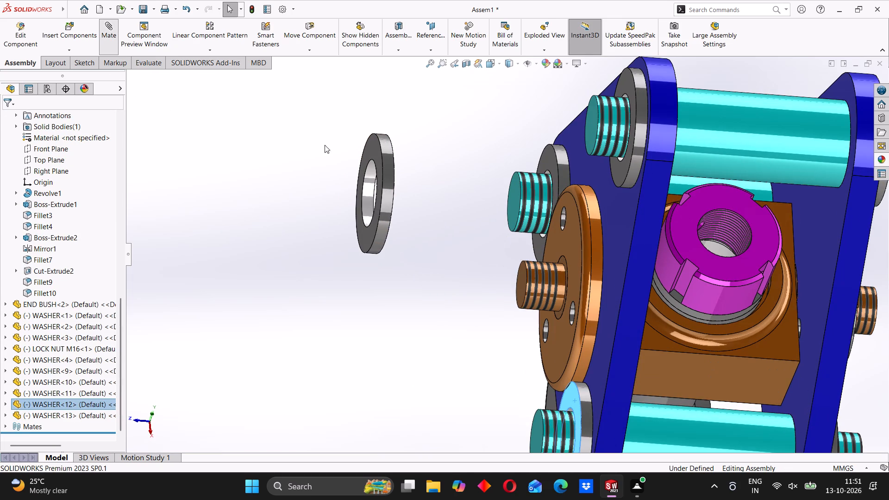
pyautogui.scroll(-4, 400, 165)
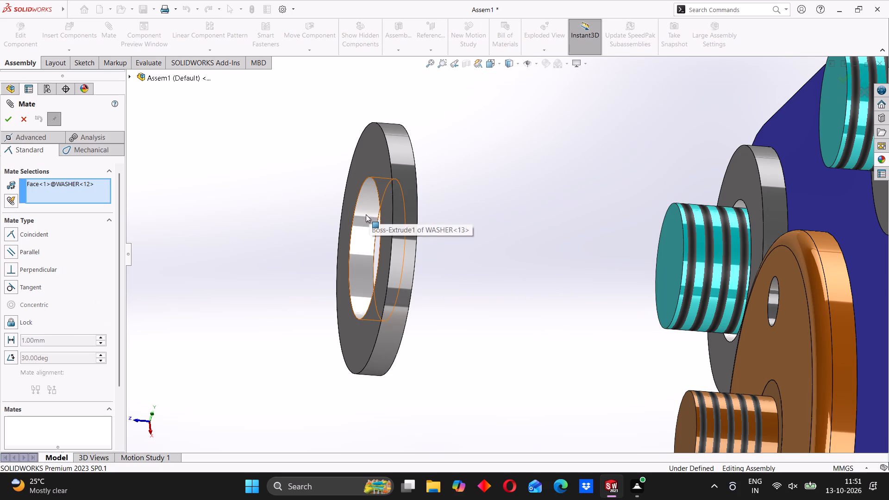
pyautogui.click(366, 214)
pyautogui.scroll(7, 559, 355)
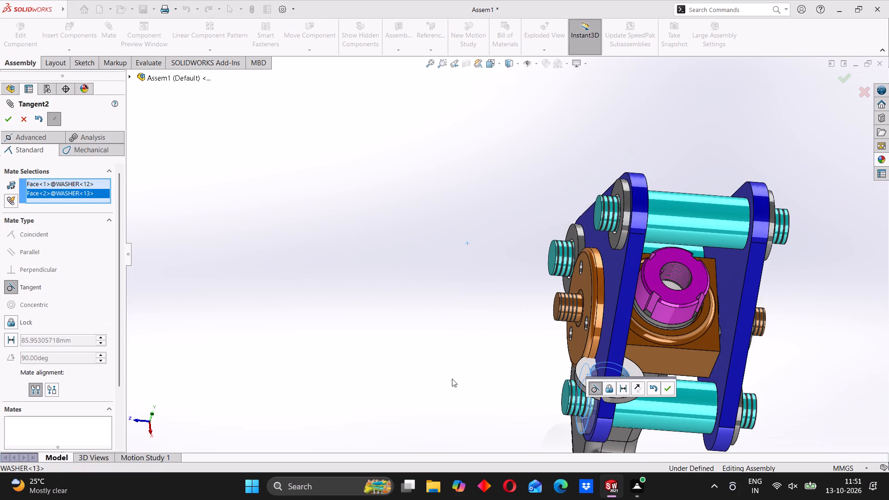
pyautogui.rightClick(72, 184)
pyautogui.click(100, 203)
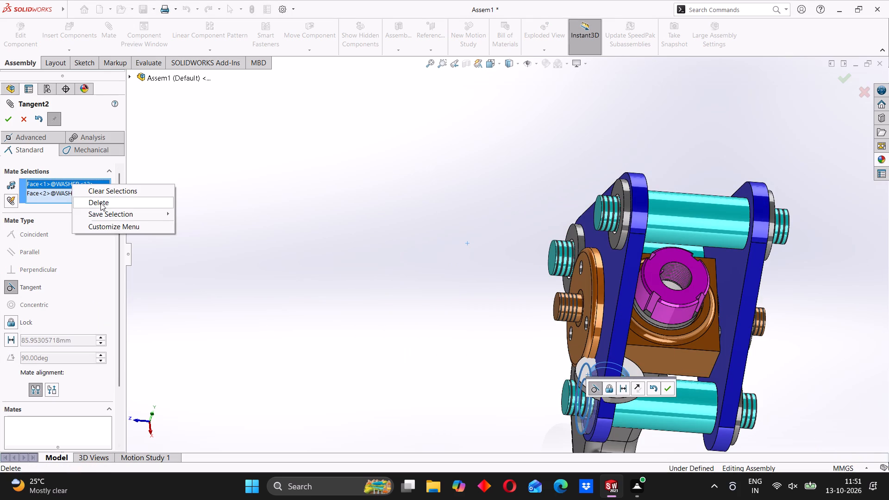
pyautogui.click(567, 302)
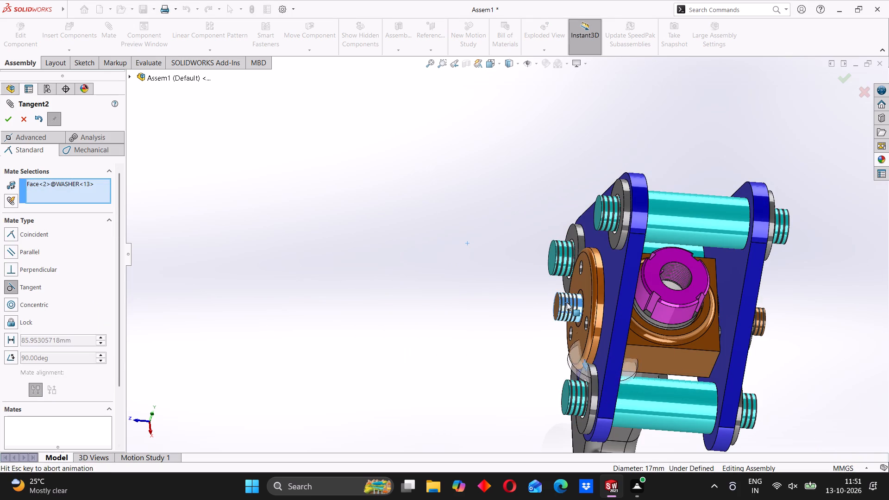
pyautogui.click(623, 318)
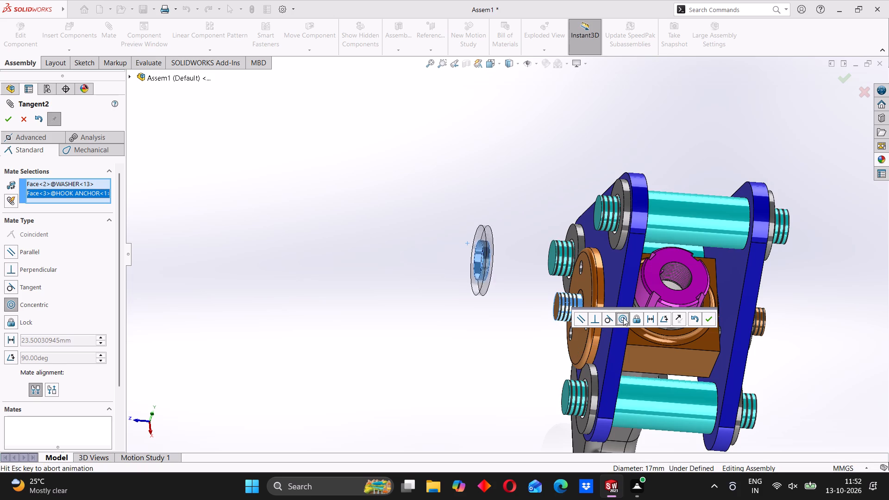
pyautogui.click(705, 317)
# Mate the outer face of END BUSH<2> coincident with the inner flat face of WASHER<13>.
pyautogui.scroll(-4, 580, 311)
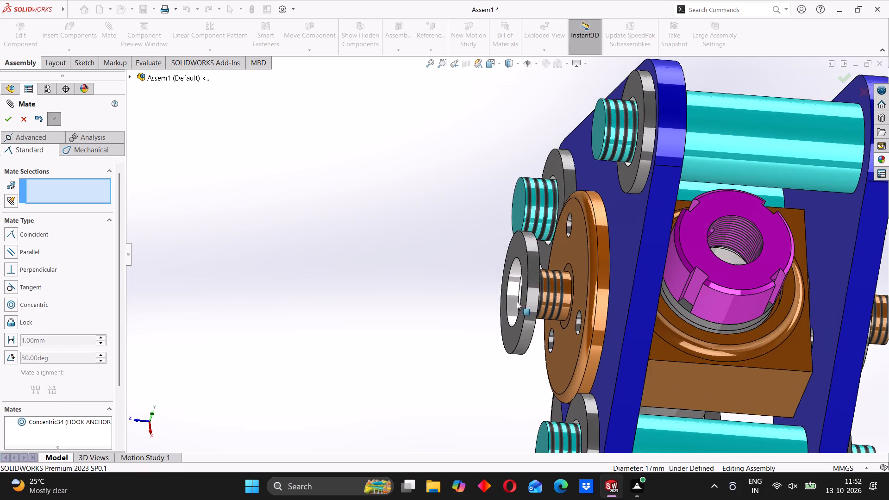
pyautogui.moveTo(475, 301); pyautogui.dragTo(466, 309, button='middle')
pyautogui.scroll(-3, 544, 244)
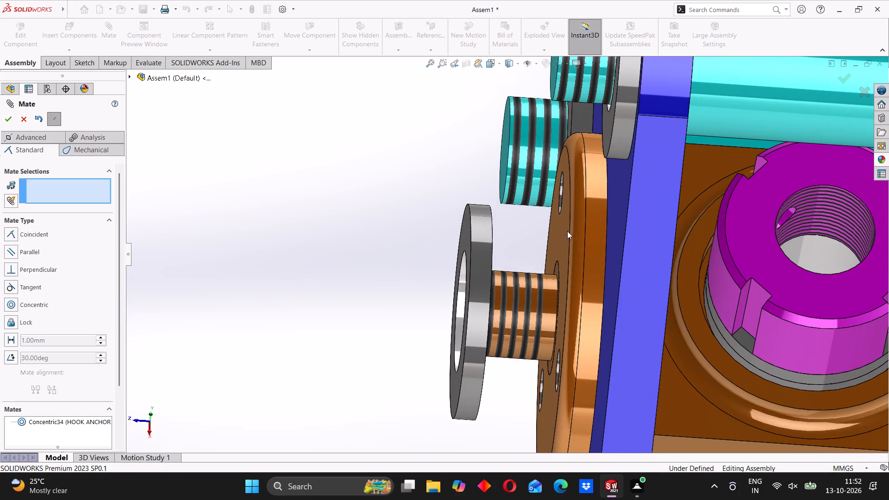
pyautogui.click(562, 231)
pyautogui.moveTo(528, 254); pyautogui.dragTo(496, 251, button='middle')
pyautogui.scroll(-3, 377, 290)
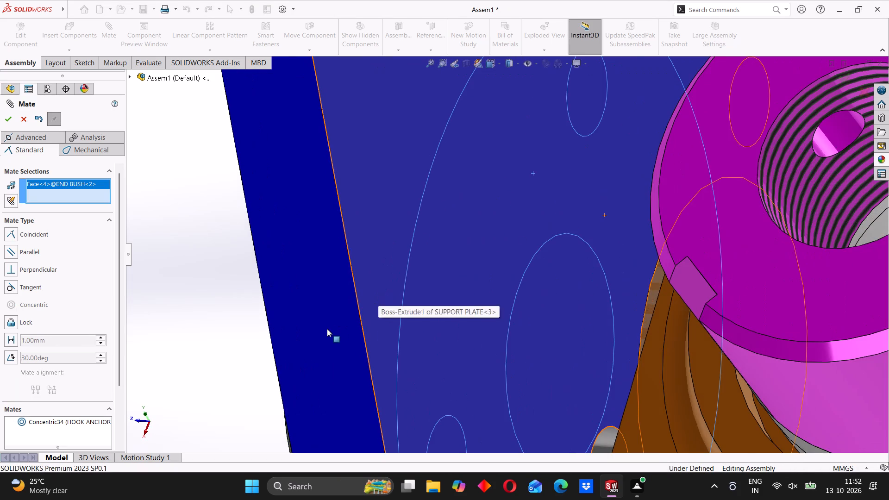
pyautogui.moveTo(327, 329); pyautogui.dragTo(340, 316, button='middle')
pyautogui.click(239, 274)
pyautogui.scroll(3, 245, 277)
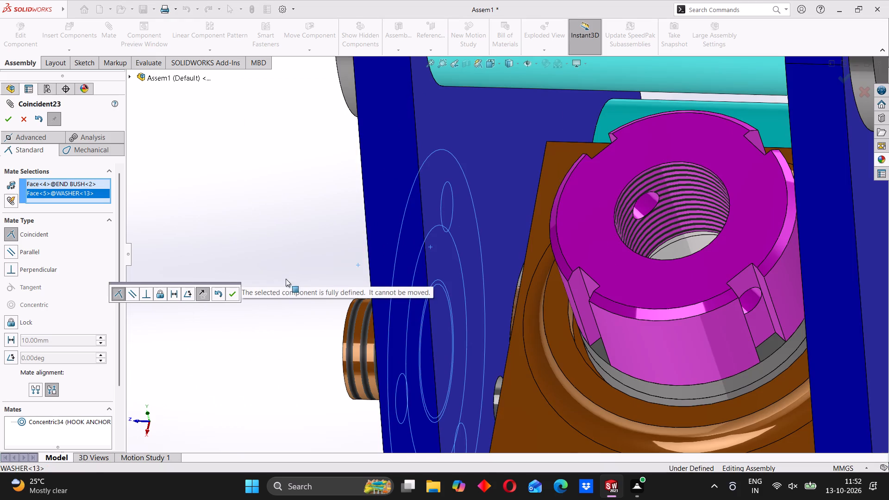
pyautogui.scroll(3, 272, 250)
pyautogui.moveTo(293, 257); pyautogui.dragTo(335, 264, button='middle')
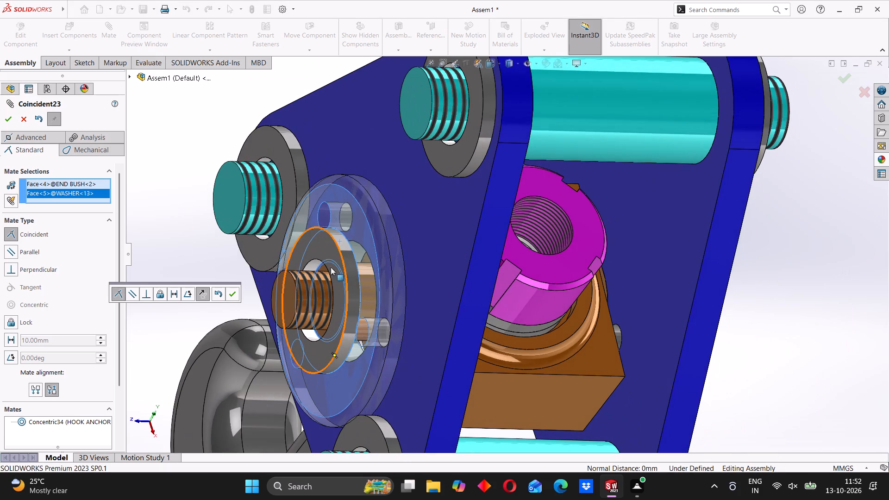
pyautogui.click(10, 122)
# Inspect the fitted washers from several sides, try to swing the CRANE HOOK, and leave the Mate command.
pyautogui.scroll(2, 373, 224)
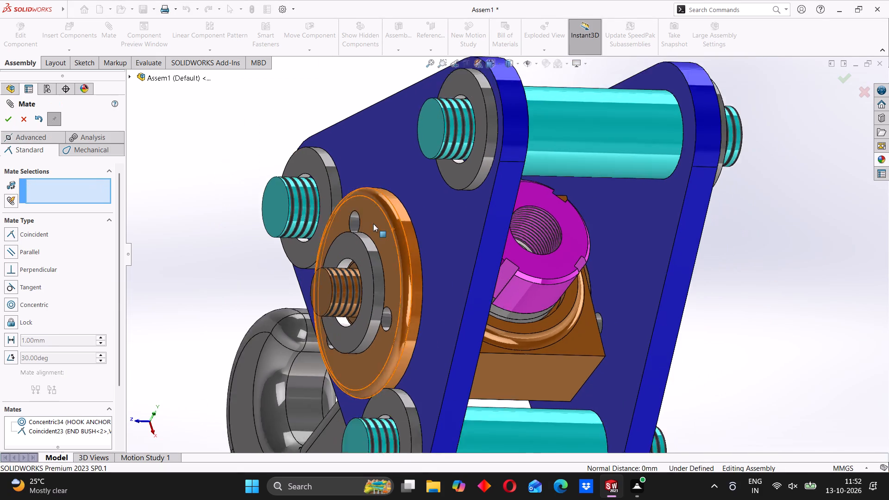
pyautogui.scroll(1, 373, 224)
pyautogui.moveTo(385, 260); pyautogui.dragTo(361, 261, button='middle')
pyautogui.scroll(4, 449, 260)
pyautogui.moveTo(510, 312); pyautogui.dragTo(492, 239, button='middle')
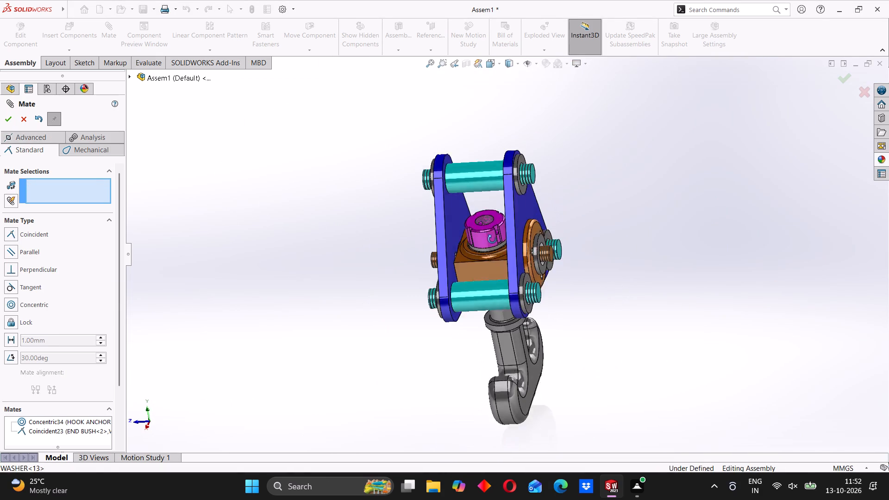
pyautogui.moveTo(492, 239); pyautogui.dragTo(494, 188, button='middle')
pyautogui.moveTo(519, 338); pyautogui.dragTo(465, 336, button='middle')
pyautogui.moveTo(481, 375); pyautogui.dragTo(508, 375)
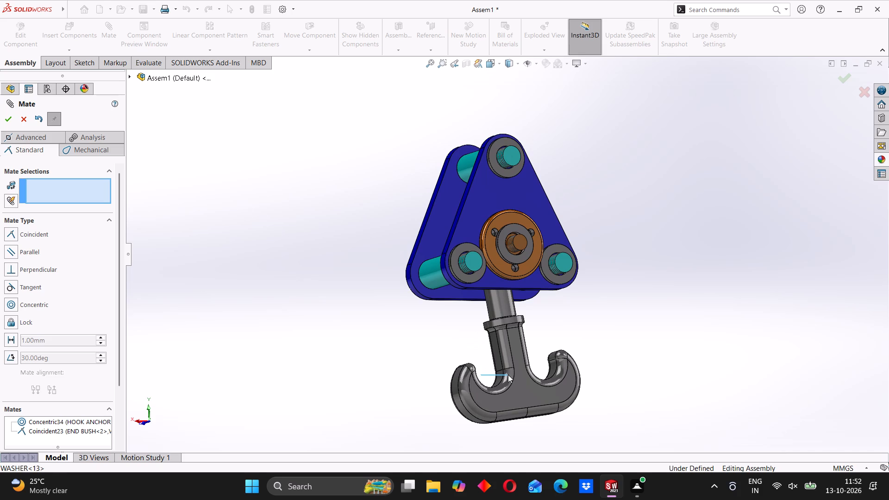
pyautogui.moveTo(508, 375); pyautogui.dragTo(495, 375)
pyautogui.moveTo(550, 386); pyautogui.dragTo(486, 387)
pyautogui.click(300, 318)
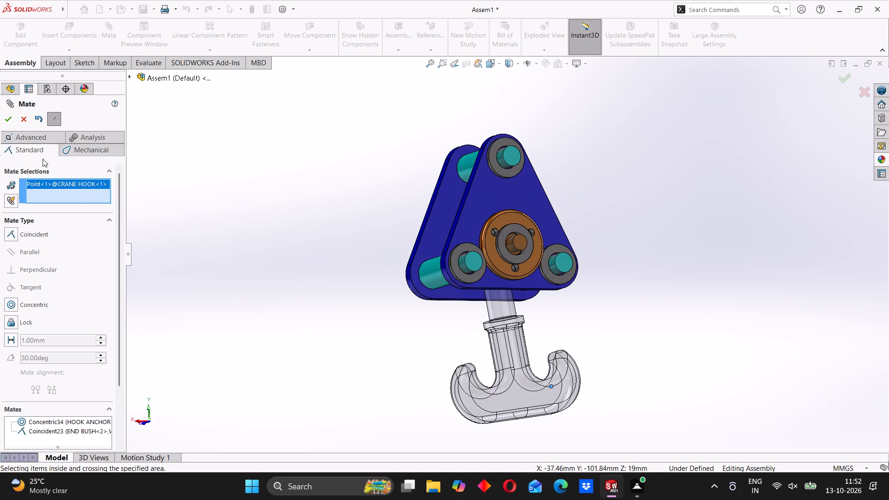
pyautogui.click(26, 119)
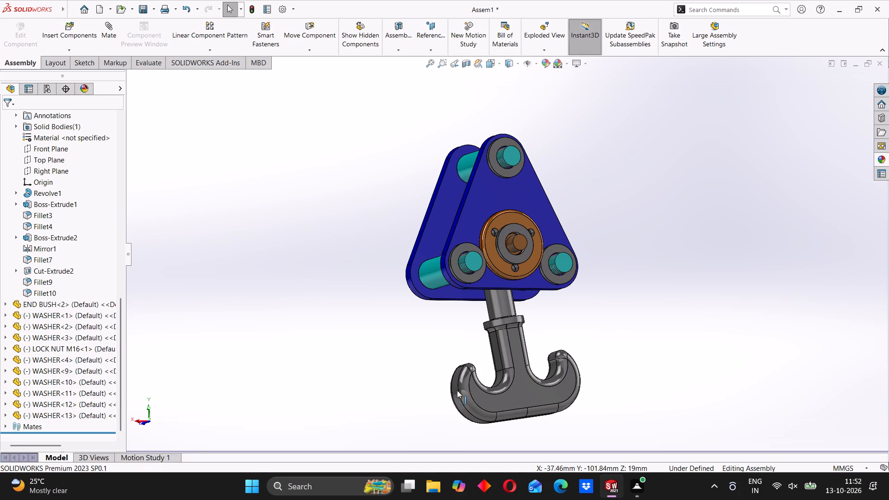
# Swing the CRANE HOOK back and forth between the support plates to check its movement.
pyautogui.moveTo(492, 397); pyautogui.dragTo(462, 383)
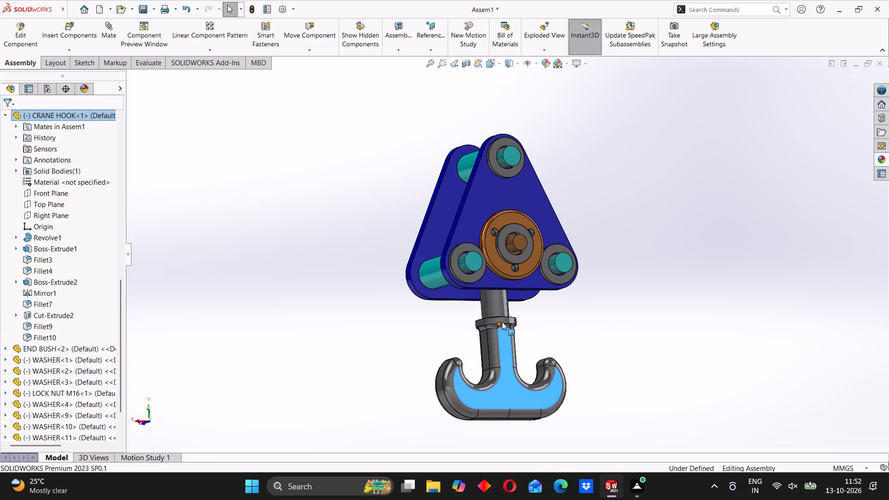
pyautogui.scroll(-3, 502, 322)
pyautogui.scroll(3, 501, 340)
pyautogui.moveTo(501, 340); pyautogui.dragTo(483, 396, button='middle')
pyautogui.scroll(1, 481, 389)
pyautogui.moveTo(501, 342); pyautogui.dragTo(553, 342, button='middle')
pyautogui.moveTo(488, 347); pyautogui.dragTo(427, 332)
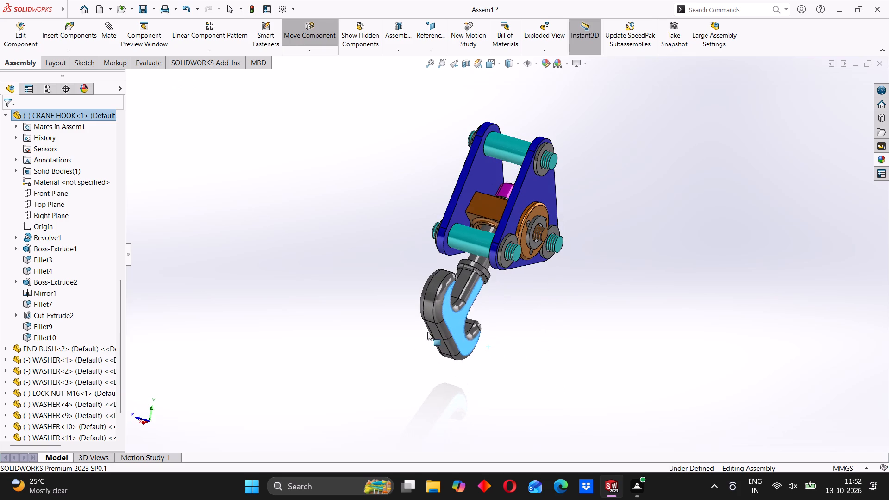
pyautogui.moveTo(427, 332); pyautogui.dragTo(498, 304)
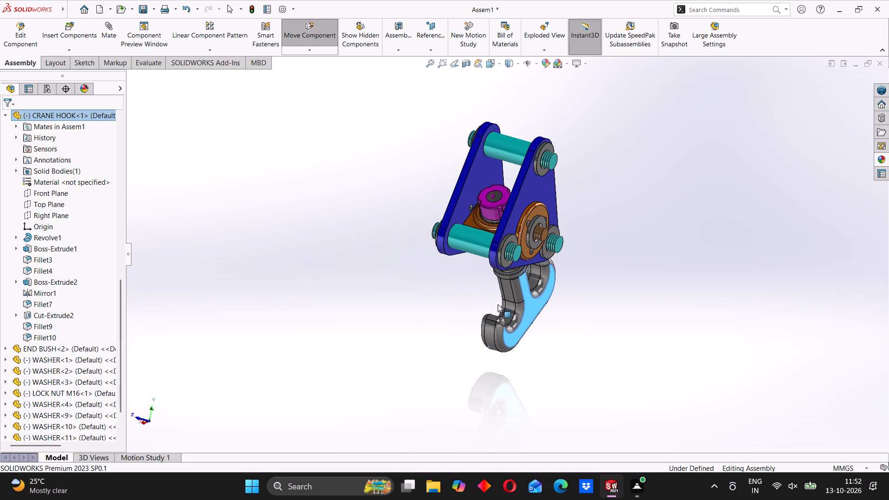
pyautogui.moveTo(498, 304); pyautogui.dragTo(479, 311)
pyautogui.scroll(3, 509, 254)
pyautogui.moveTo(517, 239); pyautogui.dragTo(478, 237, button='middle')
pyautogui.scroll(1, 481, 237)
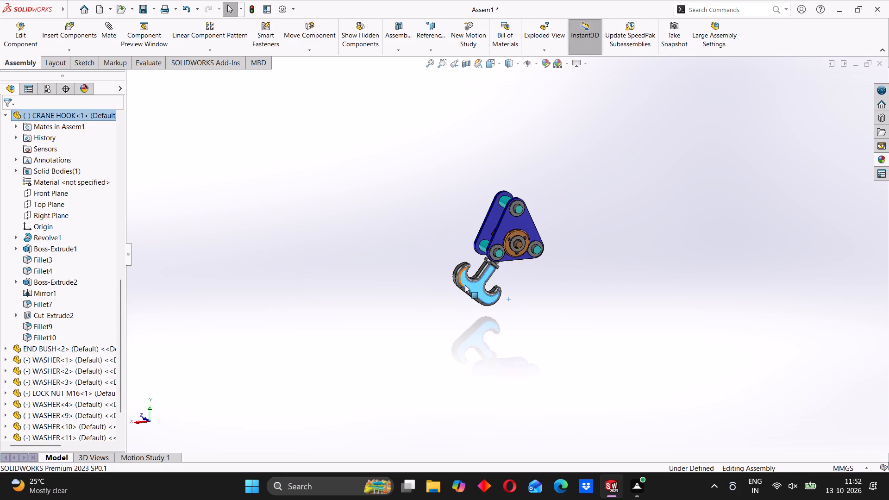
# Swing the CRANE HOOK back so it hangs straight down between the support plates.
pyautogui.moveTo(465, 285); pyautogui.dragTo(500, 291)
# Examine the hook assembly from several sides, checking the washers and threaded ends of the plate spacers and HOOK ANCHOR.
pyautogui.moveTo(463, 264); pyautogui.dragTo(532, 272, button='middle')
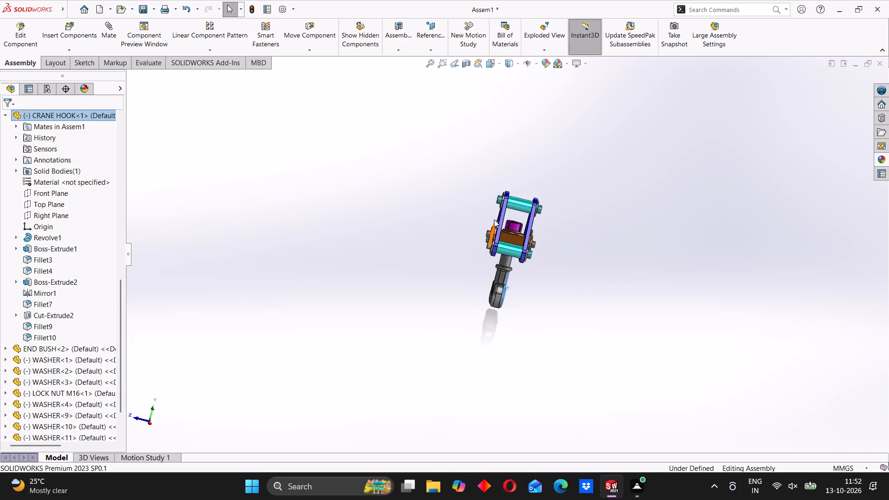
pyautogui.scroll(-5, 495, 219)
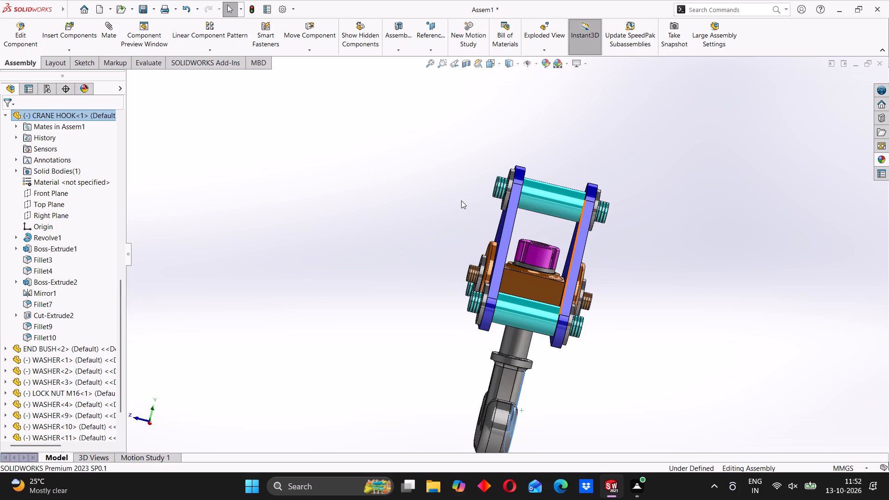
pyautogui.scroll(2, 527, 189)
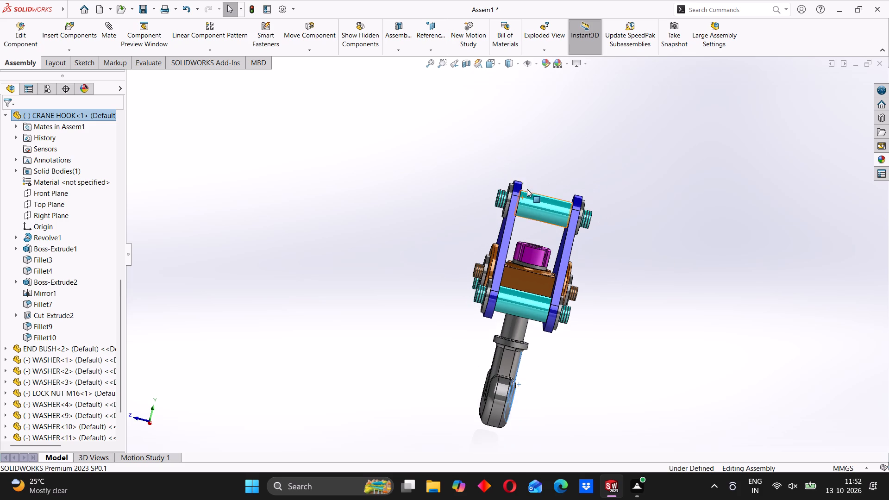
pyautogui.moveTo(554, 255); pyautogui.dragTo(507, 245, button='middle')
pyautogui.scroll(1, 507, 245)
pyautogui.moveTo(521, 250); pyautogui.dragTo(507, 246, button='middle')
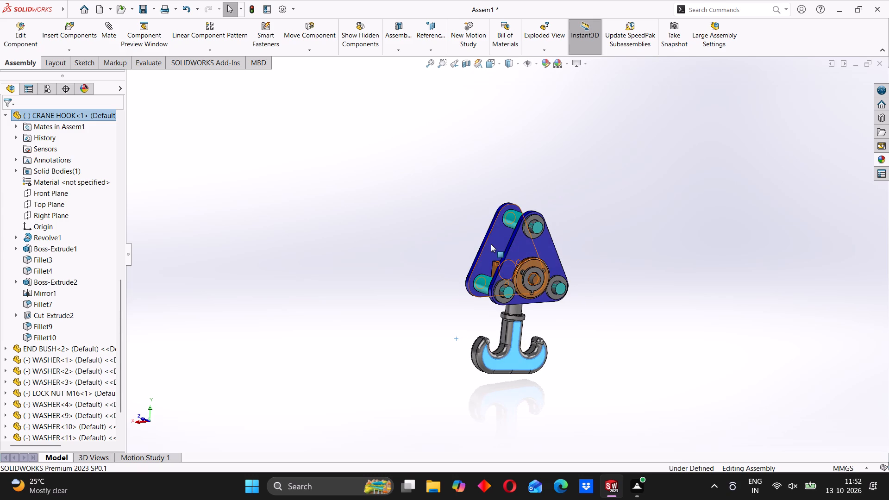
pyautogui.scroll(-1, 491, 244)
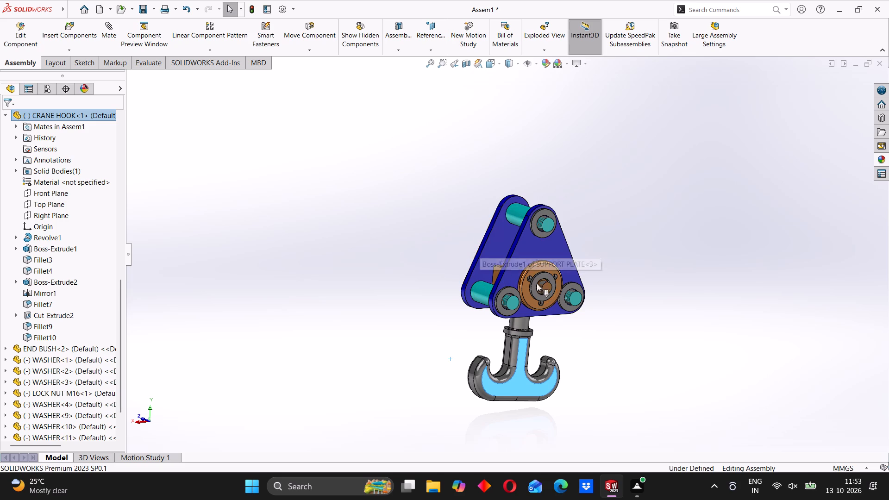
pyautogui.scroll(-2, 553, 282)
pyautogui.moveTo(592, 288); pyautogui.dragTo(566, 286, button='middle')
pyautogui.moveTo(508, 301); pyautogui.dragTo(527, 302, button='middle')
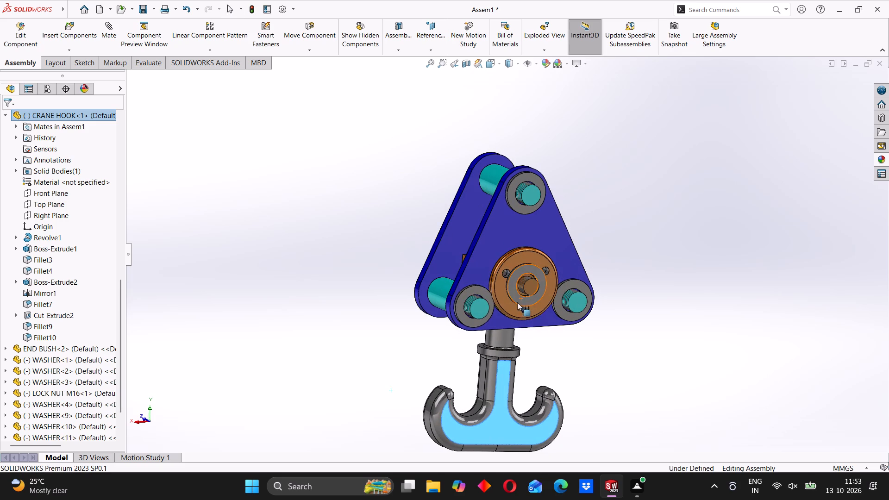
pyautogui.click(416, 344)
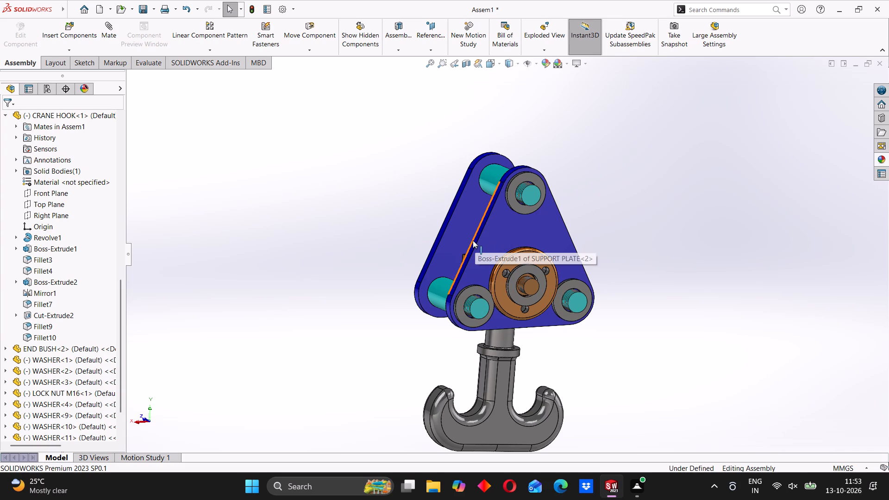
pyautogui.scroll(-2, 551, 188)
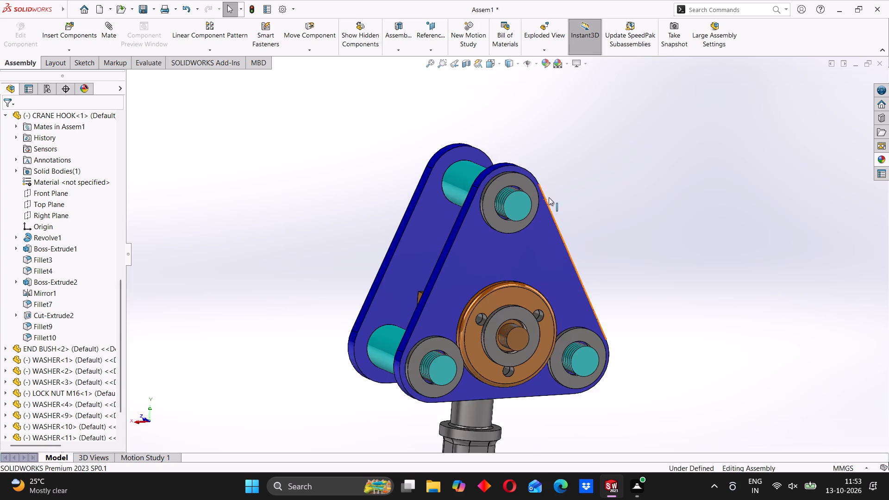
pyautogui.scroll(3, 487, 257)
pyautogui.moveTo(407, 271); pyautogui.dragTo(444, 276, button='middle')
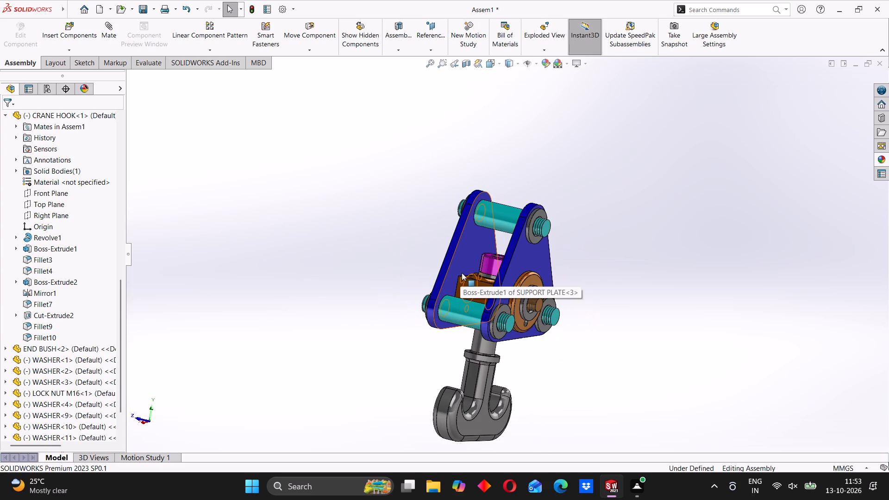
pyautogui.scroll(2, 459, 254)
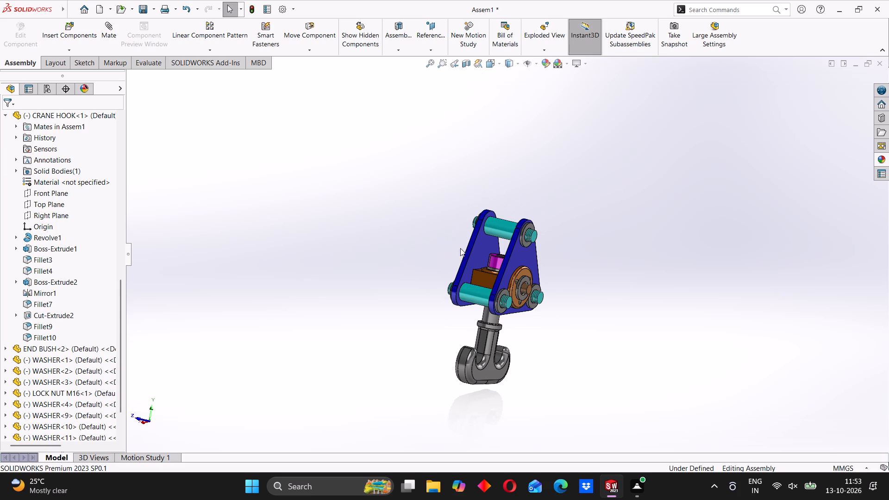
pyautogui.scroll(3, 462, 241)
pyautogui.moveTo(516, 262); pyautogui.dragTo(495, 267, button='middle')
pyautogui.scroll(-4, 484, 269)
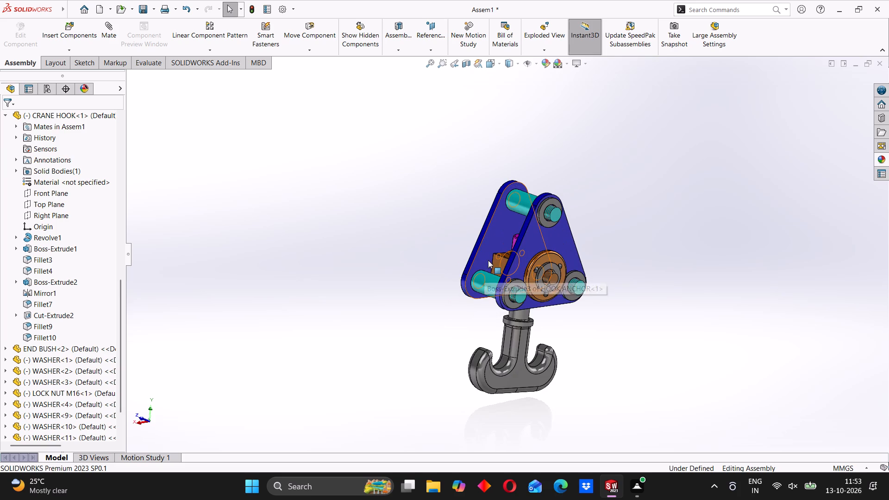
pyautogui.scroll(-2, 488, 260)
pyautogui.scroll(2, 488, 274)
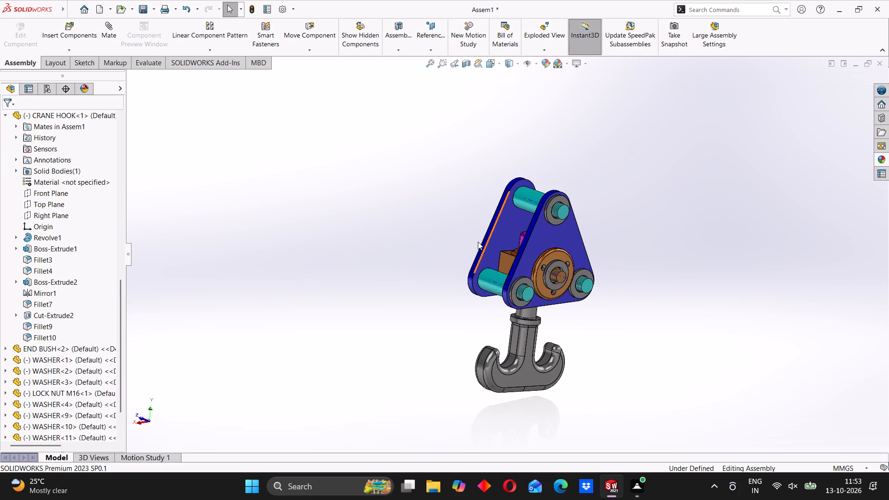
pyautogui.scroll(-2, 481, 242)
pyautogui.moveTo(533, 273); pyautogui.dragTo(510, 269, button='middle')
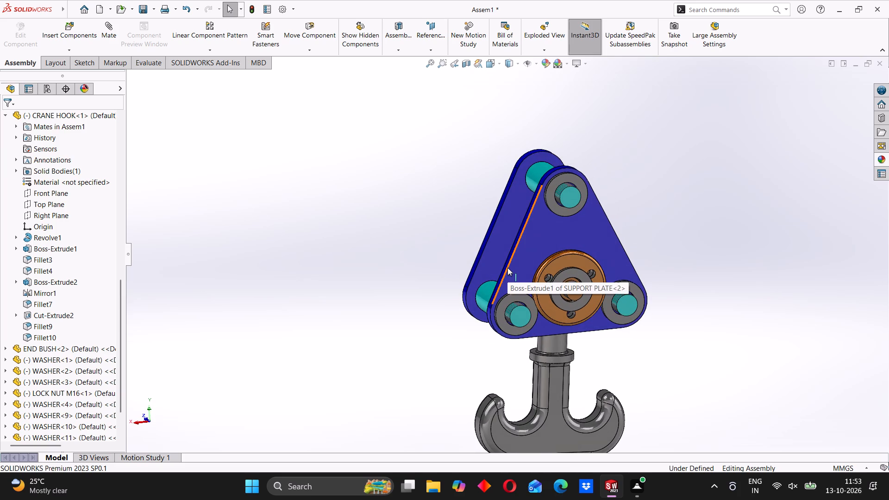
pyautogui.scroll(-2, 533, 233)
pyautogui.moveTo(495, 283); pyautogui.dragTo(514, 289, button='middle')
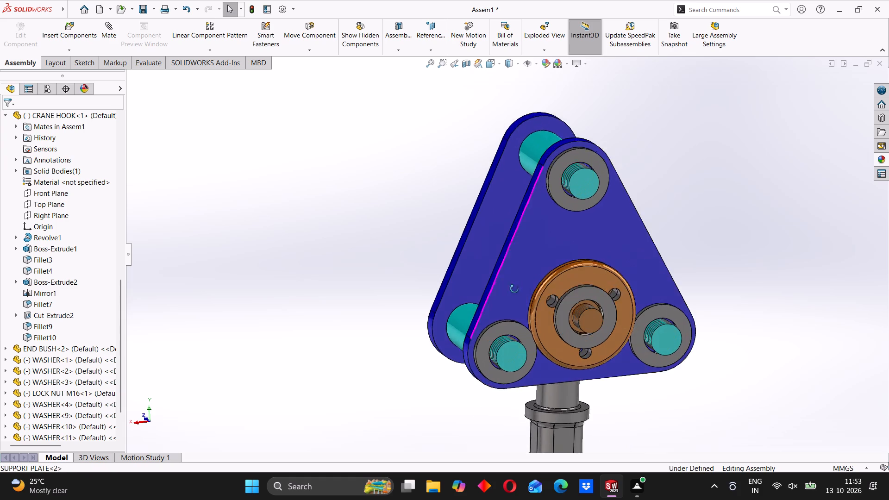
pyautogui.moveTo(514, 289); pyautogui.dragTo(561, 294, button='middle')
pyautogui.scroll(4, 504, 324)
pyautogui.moveTo(516, 318); pyautogui.dragTo(478, 326, button='middle')
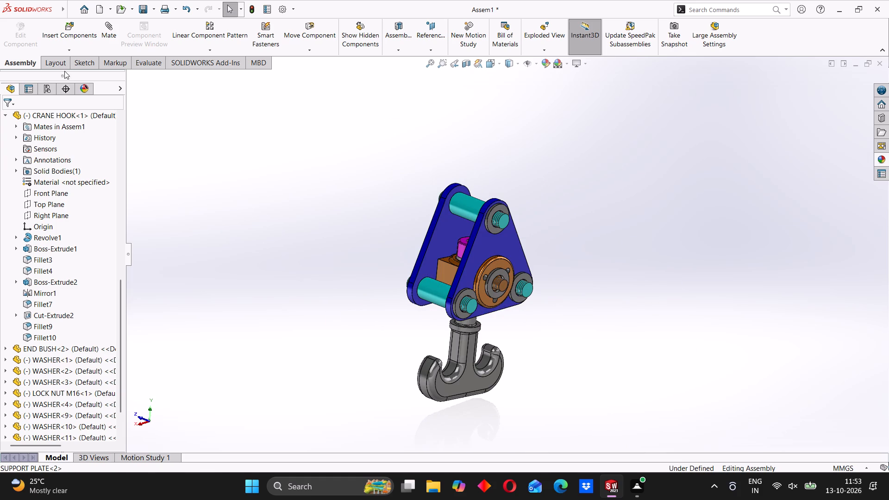
# Insert the LOCK NUT part from the ASSEMBLY 21 folder and place it in free space beside the support plates.
pyautogui.click(75, 36)
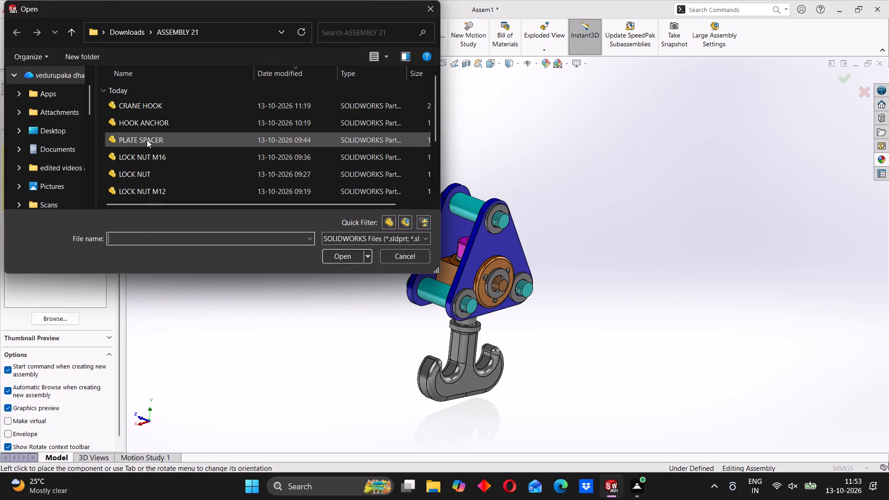
pyautogui.click(149, 176)
pyautogui.click(344, 256)
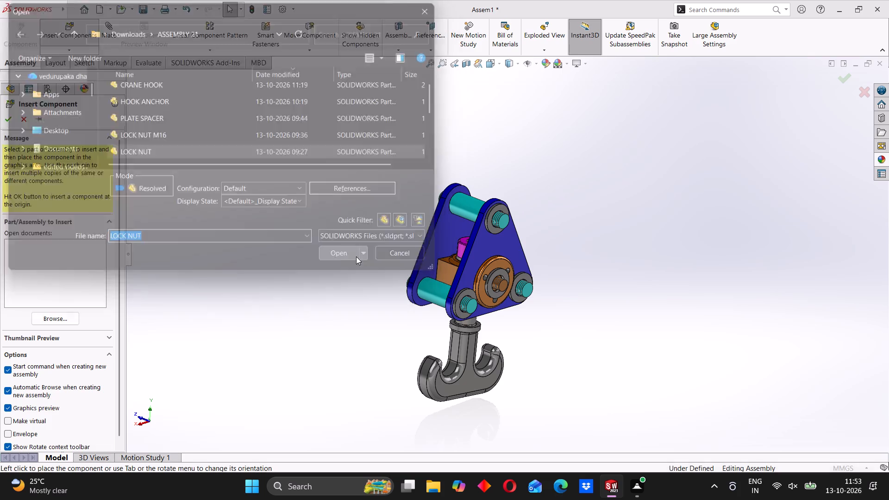
pyautogui.click(571, 233)
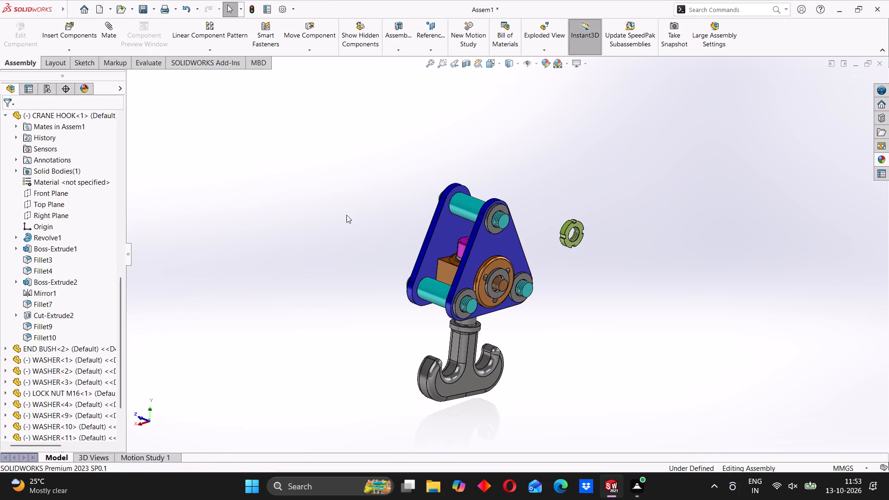
# Insert the LOCK NUT M12 part from the ASSEMBLY 21 folder and place it in free space beyond the first loose lock nut.
pyautogui.click(58, 33)
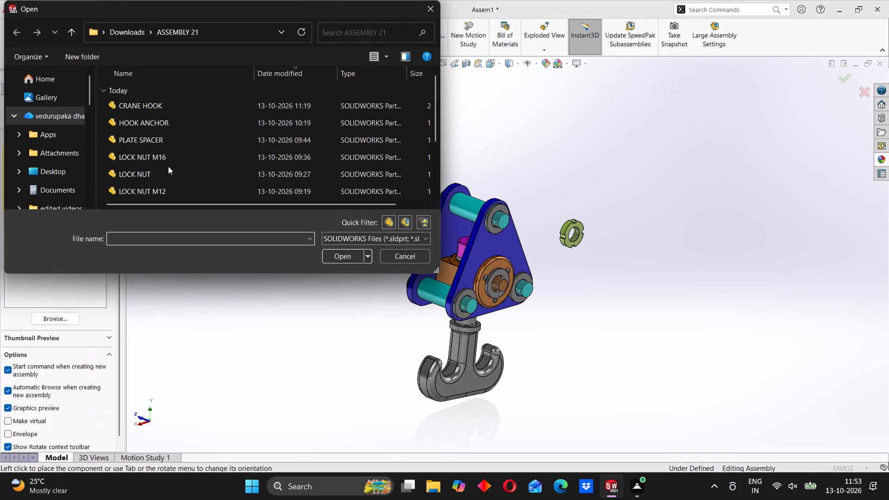
pyautogui.click(161, 192)
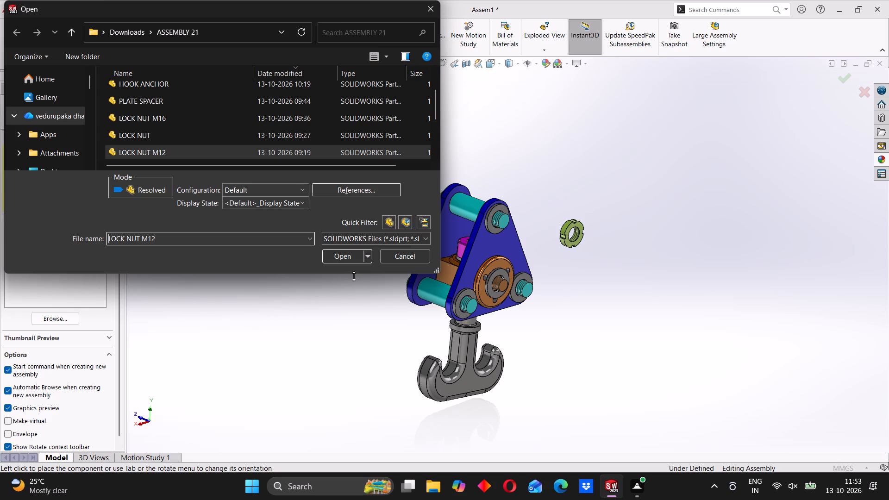
pyautogui.click(347, 261)
pyautogui.click(626, 220)
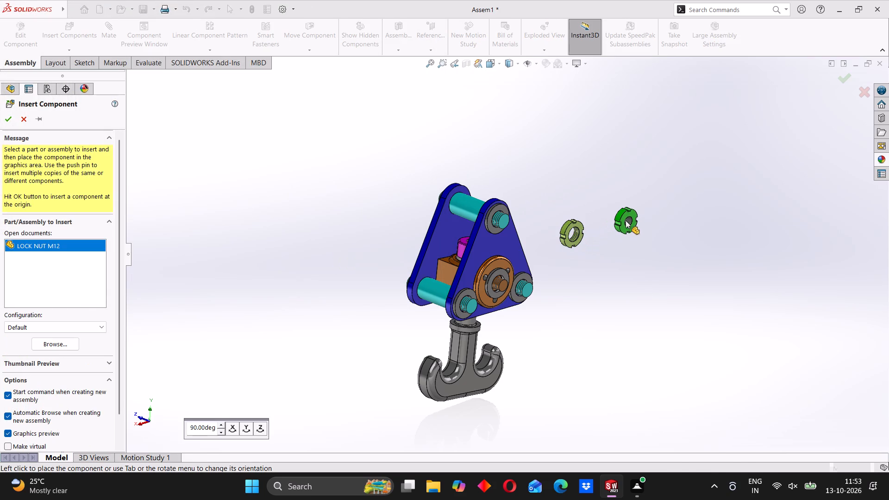
# Examine the two loose lock nuts against the threaded ends of the plate spacers and HOOK ANCHOR.
pyautogui.moveTo(570, 269); pyautogui.dragTo(533, 262, button='middle')
pyautogui.scroll(-4, 551, 236)
pyautogui.moveTo(504, 271); pyautogui.dragTo(515, 270, button='middle')
pyautogui.scroll(-4, 565, 253)
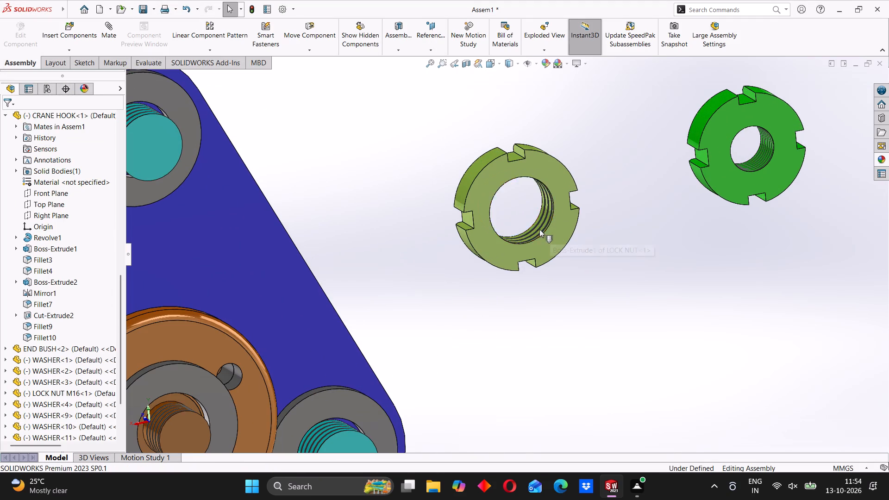
pyautogui.scroll(6, 543, 233)
pyautogui.scroll(1, 402, 241)
pyautogui.moveTo(402, 242); pyautogui.dragTo(416, 249, button='middle')
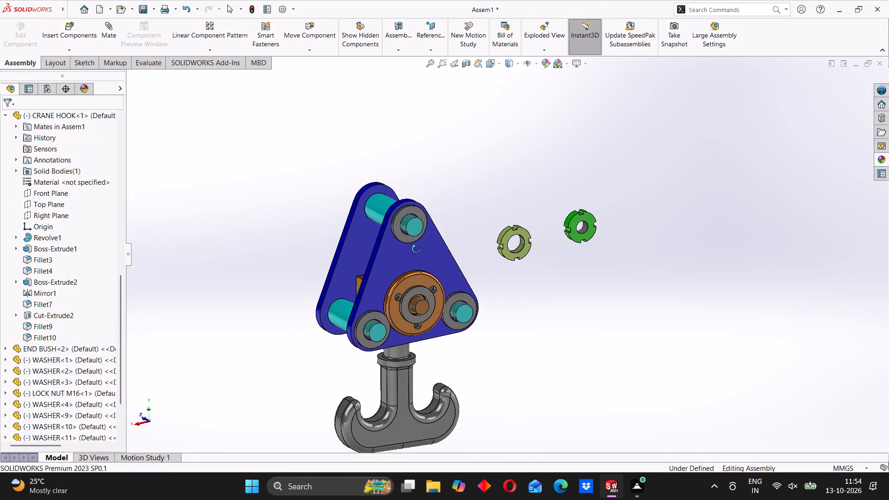
pyautogui.moveTo(416, 249); pyautogui.dragTo(439, 251, button='middle')
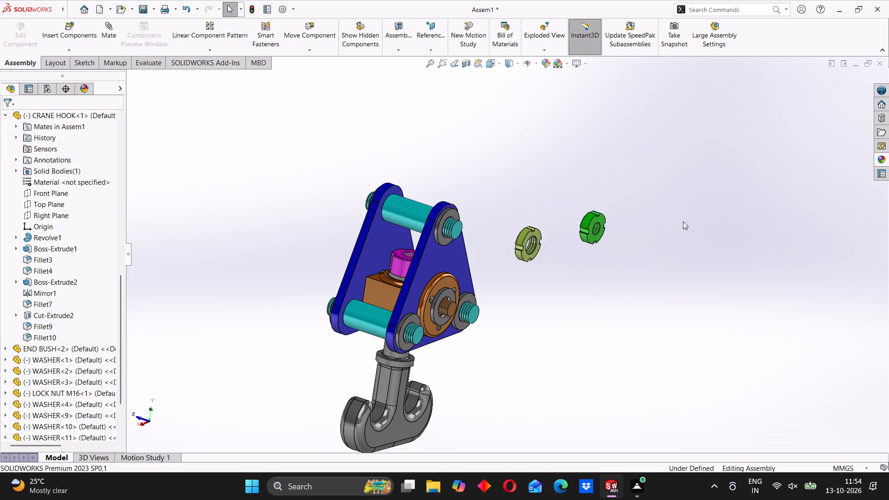
pyautogui.scroll(1, 683, 221)
pyautogui.moveTo(469, 272); pyautogui.dragTo(484, 279, button='middle')
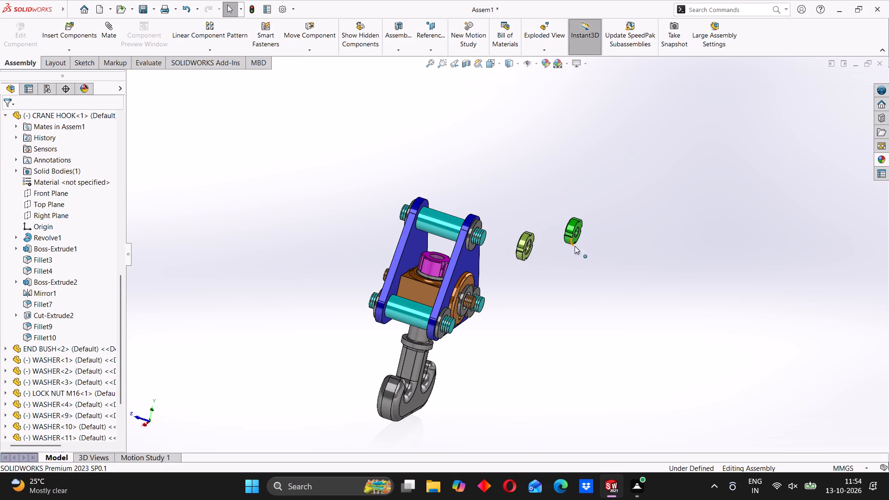
pyautogui.scroll(2, 548, 269)
pyautogui.moveTo(502, 271); pyautogui.dragTo(523, 277, button='middle')
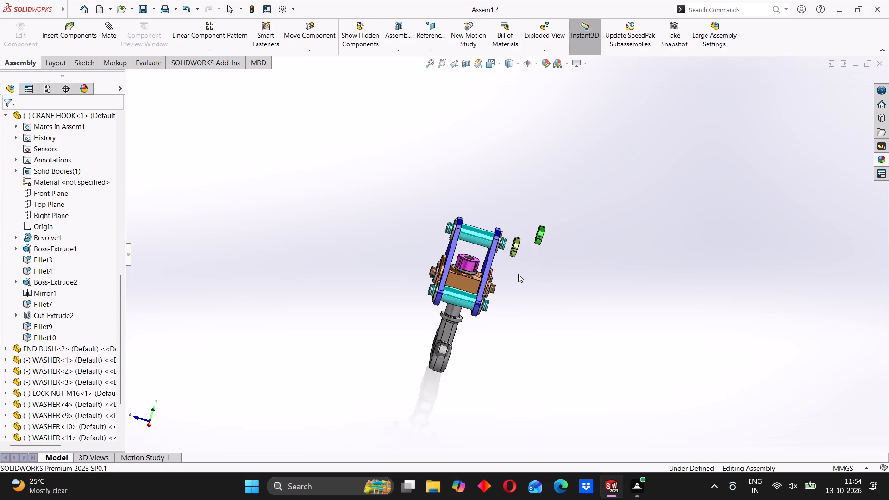
pyautogui.scroll(-5, 499, 251)
pyautogui.moveTo(513, 285); pyautogui.dragTo(492, 262, button='middle')
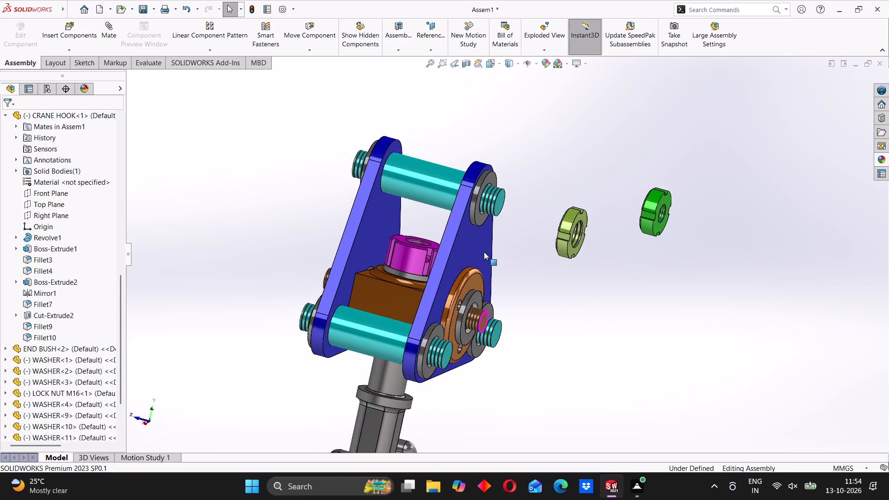
pyautogui.scroll(-2, 488, 244)
pyautogui.moveTo(497, 261); pyautogui.dragTo(512, 255, button='middle')
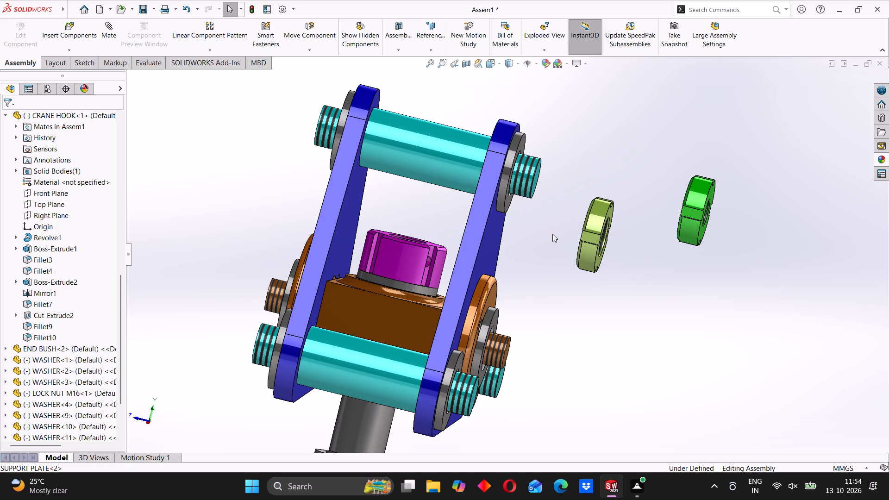
# Examine the crane hook assembly and its two loose lock nuts from several angles.
pyautogui.scroll(2, 542, 236)
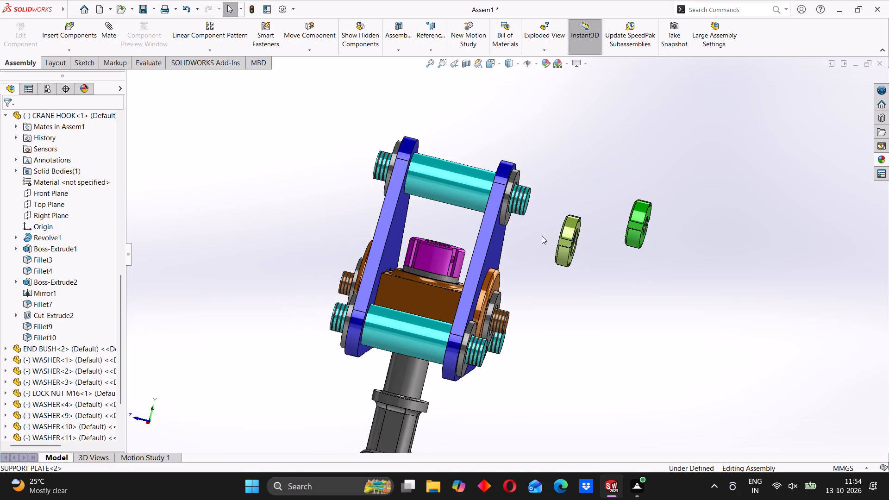
pyautogui.moveTo(535, 244); pyautogui.dragTo(555, 254, button='middle')
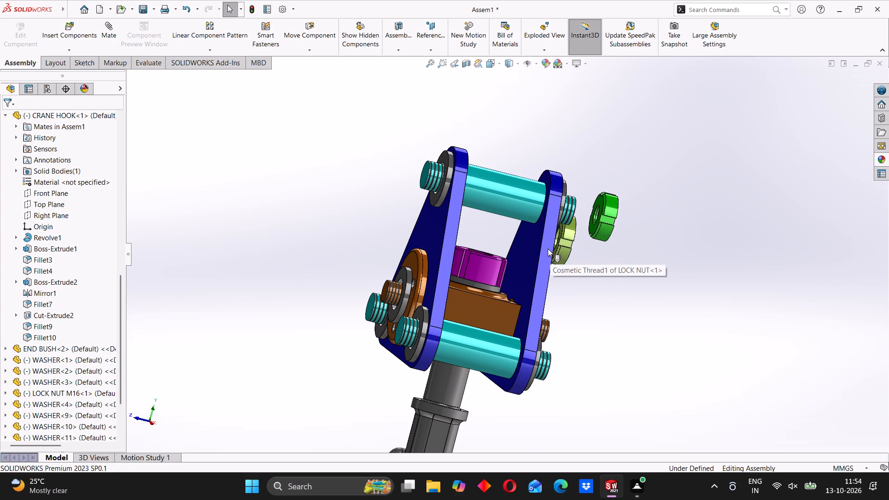
pyautogui.moveTo(588, 244); pyautogui.dragTo(570, 243, button='middle')
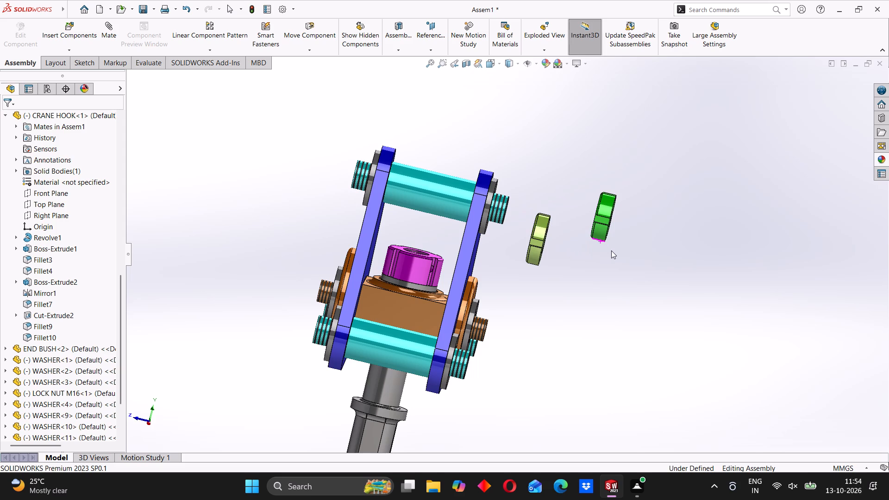
pyautogui.moveTo(612, 255); pyautogui.dragTo(562, 246, button='middle')
pyautogui.scroll(3, 523, 255)
pyautogui.moveTo(479, 290); pyautogui.dragTo(507, 281, button='middle')
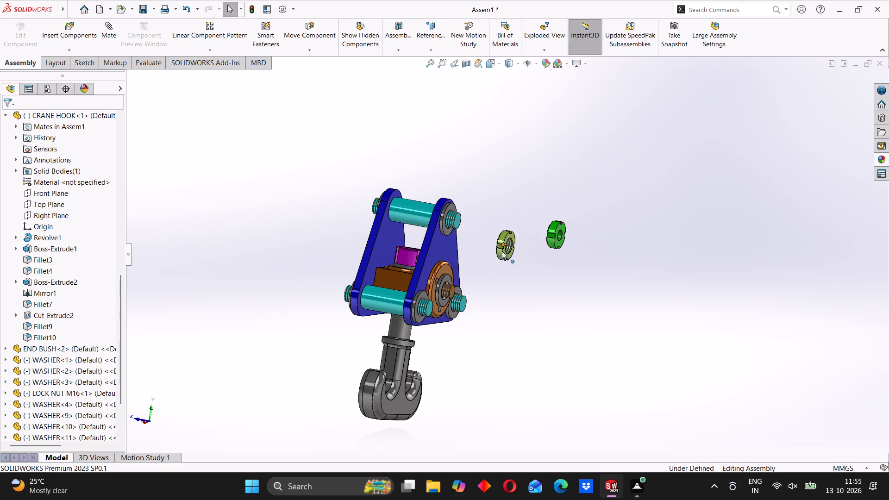
pyautogui.scroll(2, 532, 281)
pyautogui.moveTo(531, 280); pyautogui.dragTo(498, 277, button='middle')
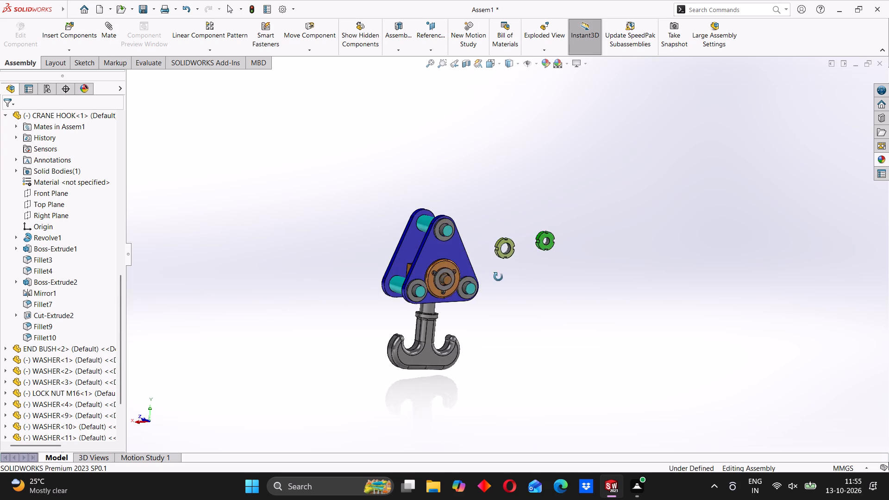
pyautogui.moveTo(498, 277); pyautogui.dragTo(499, 276, button='middle')
pyautogui.scroll(1, 501, 273)
pyautogui.scroll(-3, 472, 231)
pyautogui.moveTo(432, 268); pyautogui.dragTo(561, 329, button='middle')
pyautogui.moveTo(535, 325); pyautogui.dragTo(473, 315, button='middle')
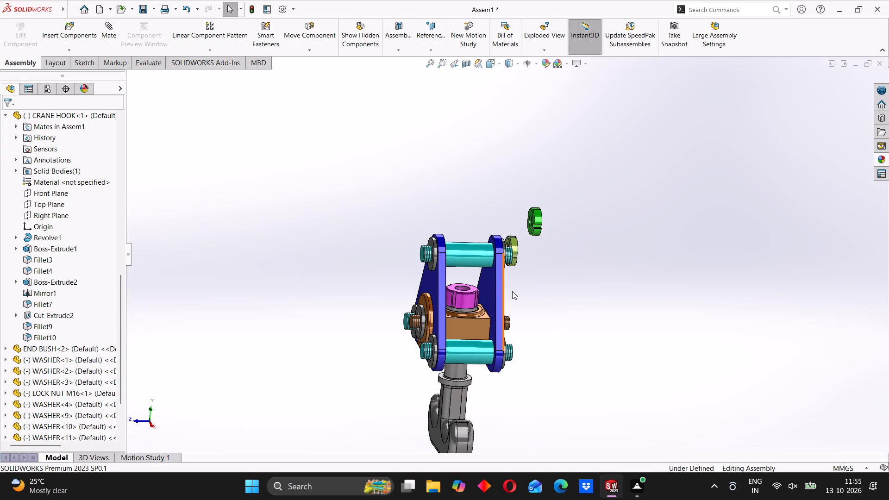
pyautogui.scroll(1, 551, 281)
pyautogui.moveTo(548, 281); pyautogui.dragTo(466, 280, button='middle')
pyautogui.scroll(1, 492, 280)
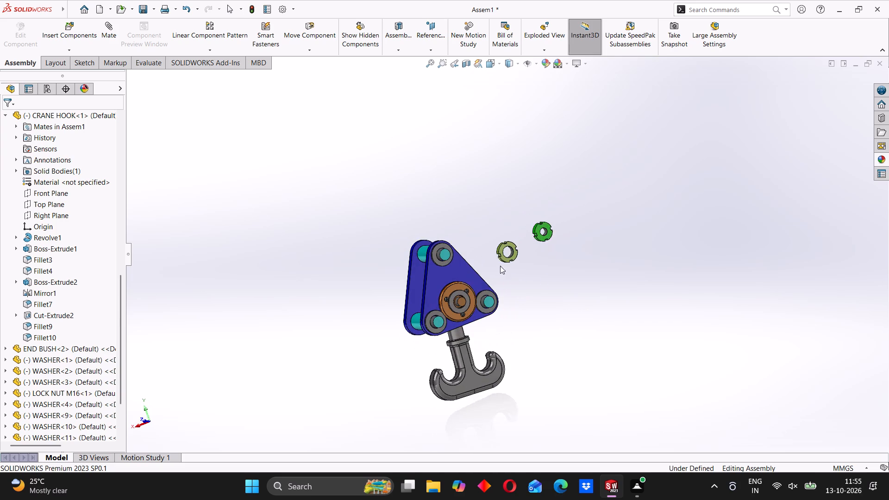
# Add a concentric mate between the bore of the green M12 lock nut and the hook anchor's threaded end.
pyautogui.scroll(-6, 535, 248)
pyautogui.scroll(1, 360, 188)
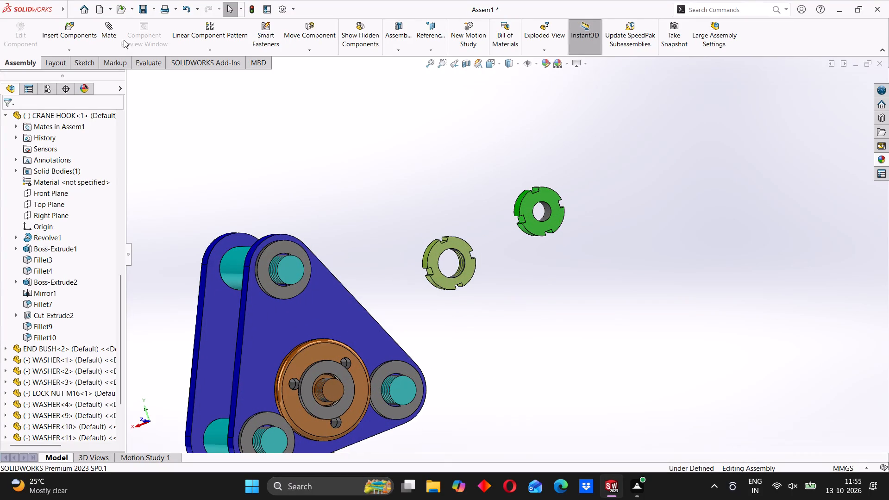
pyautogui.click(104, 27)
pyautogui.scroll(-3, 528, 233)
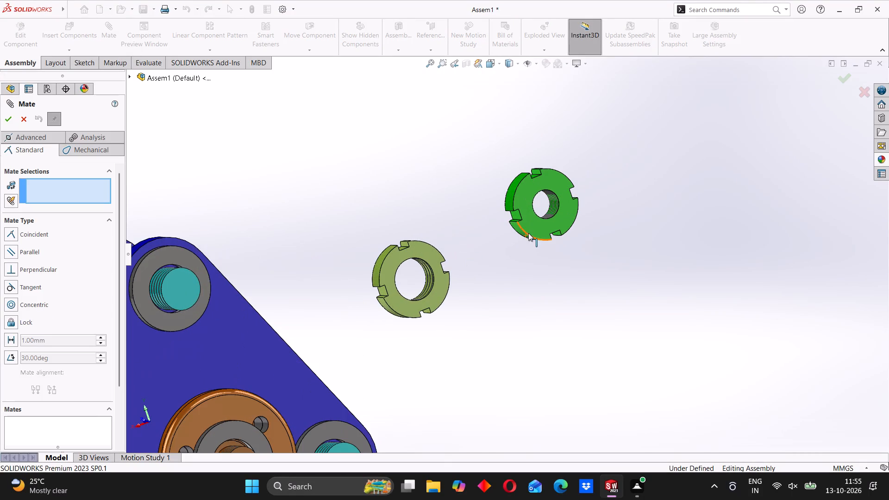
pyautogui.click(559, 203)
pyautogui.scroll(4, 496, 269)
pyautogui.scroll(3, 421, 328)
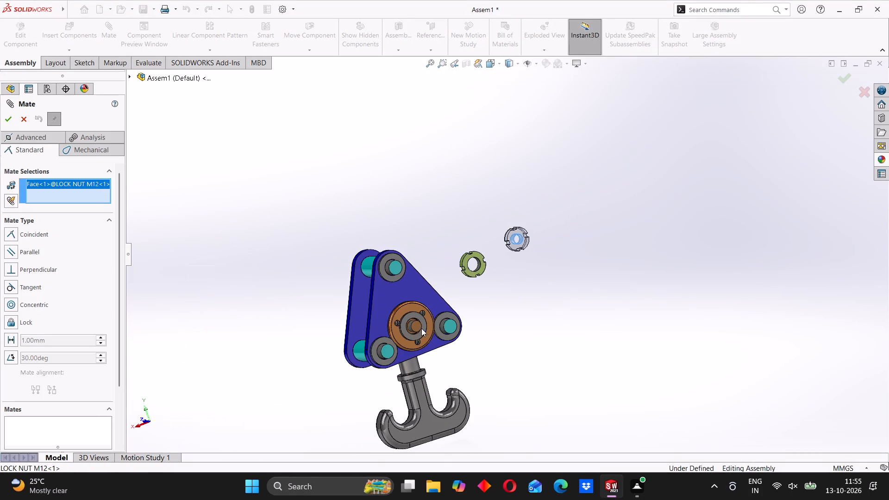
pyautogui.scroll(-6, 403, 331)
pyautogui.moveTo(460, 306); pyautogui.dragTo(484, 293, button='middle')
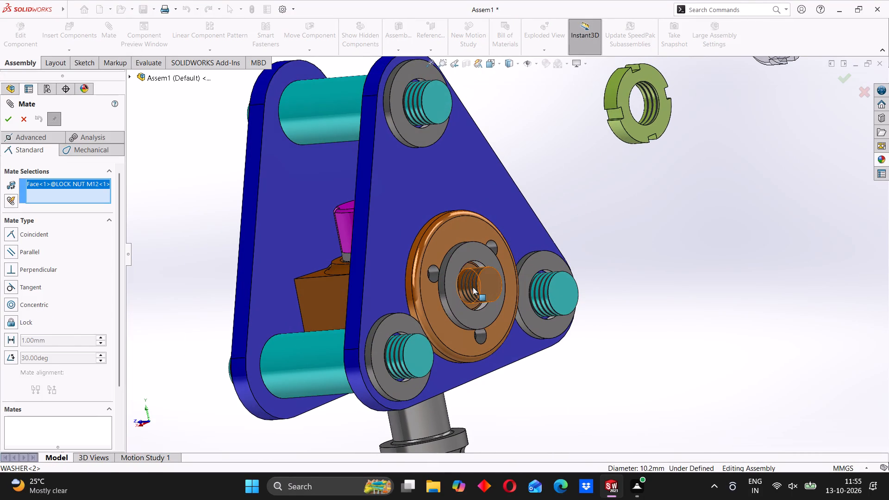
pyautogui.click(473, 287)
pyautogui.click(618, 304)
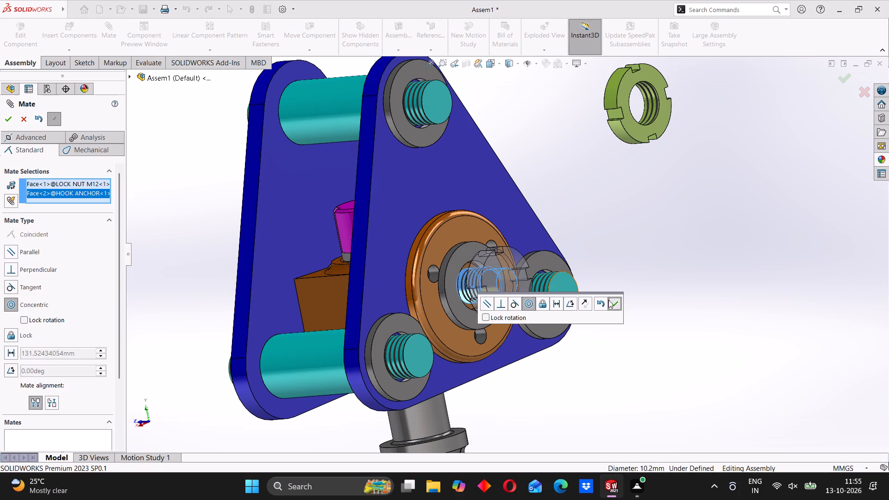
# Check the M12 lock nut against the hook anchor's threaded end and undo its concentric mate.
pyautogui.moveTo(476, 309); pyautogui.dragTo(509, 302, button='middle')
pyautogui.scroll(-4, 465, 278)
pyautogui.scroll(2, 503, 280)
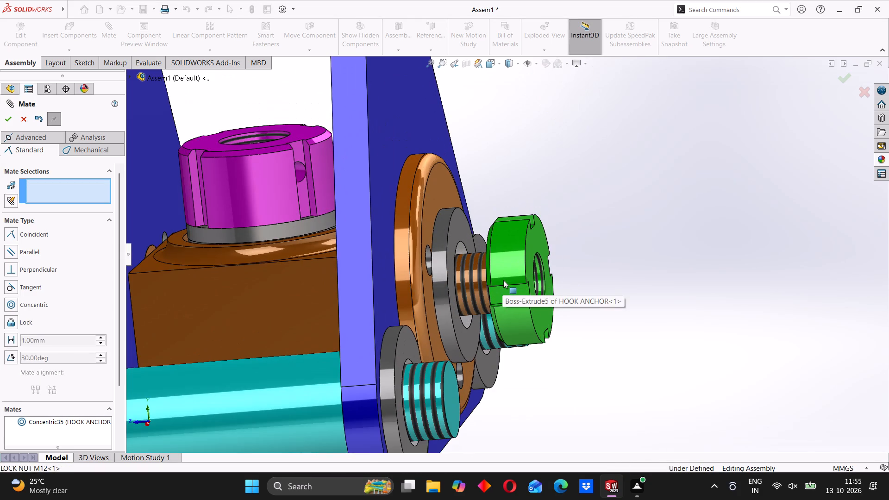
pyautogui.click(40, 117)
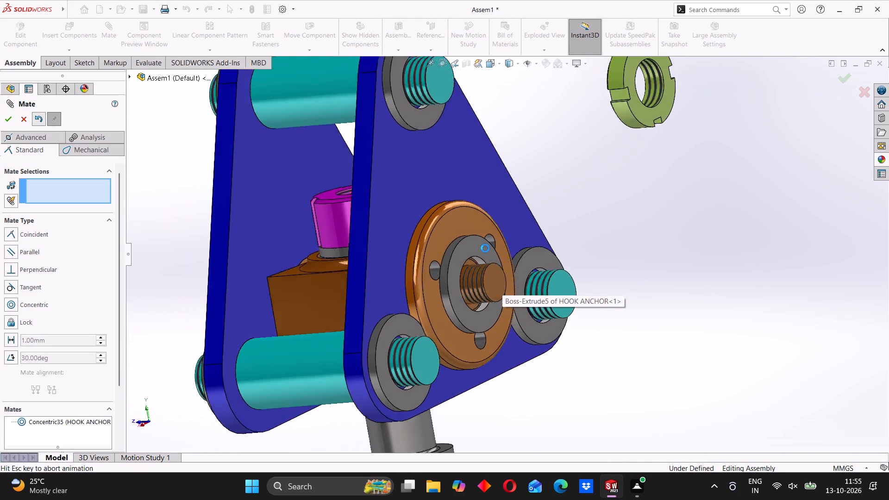
# Compare the two loose lock nuts with the threaded ends of the hook anchor and plate spacers.
pyautogui.scroll(3, 512, 255)
pyautogui.scroll(1, 571, 258)
pyautogui.moveTo(577, 255); pyautogui.dragTo(544, 270, button='middle')
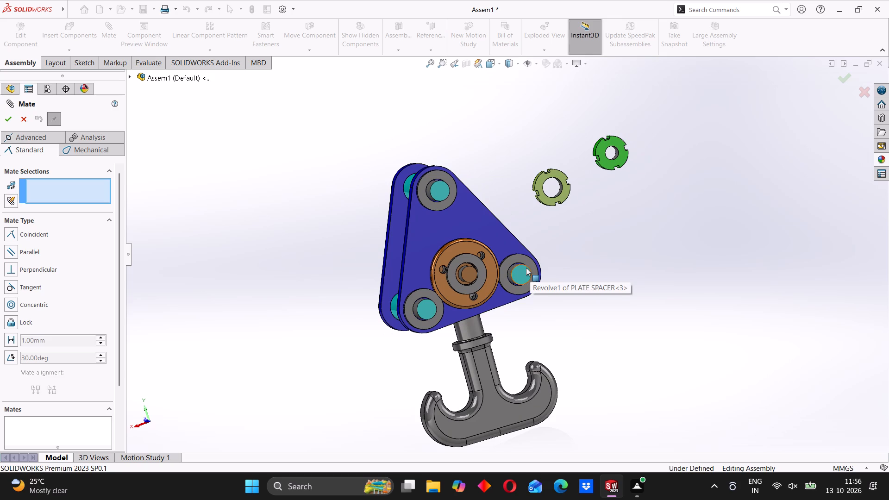
pyautogui.scroll(3, 526, 267)
pyautogui.moveTo(506, 275); pyautogui.dragTo(546, 269, button='middle')
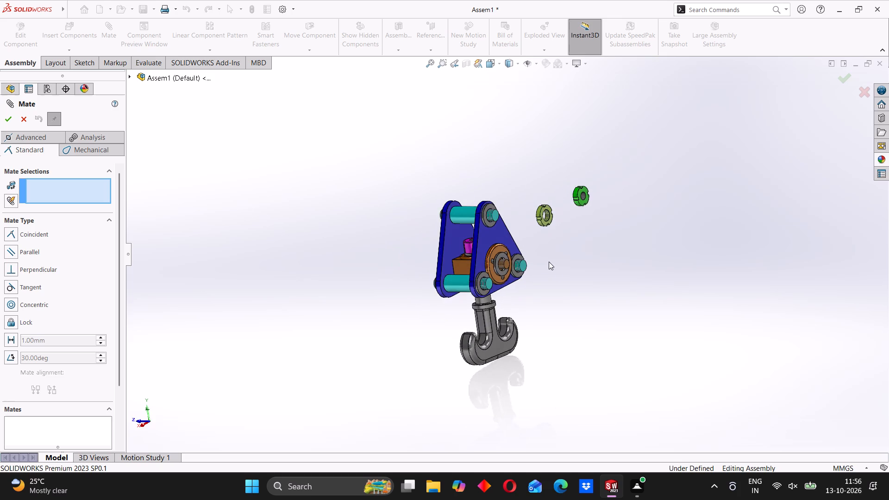
pyautogui.scroll(-2, 530, 251)
pyautogui.moveTo(530, 251); pyautogui.dragTo(551, 251, button='middle')
pyautogui.scroll(-3, 547, 237)
pyautogui.moveTo(516, 252); pyautogui.dragTo(534, 253, button='middle')
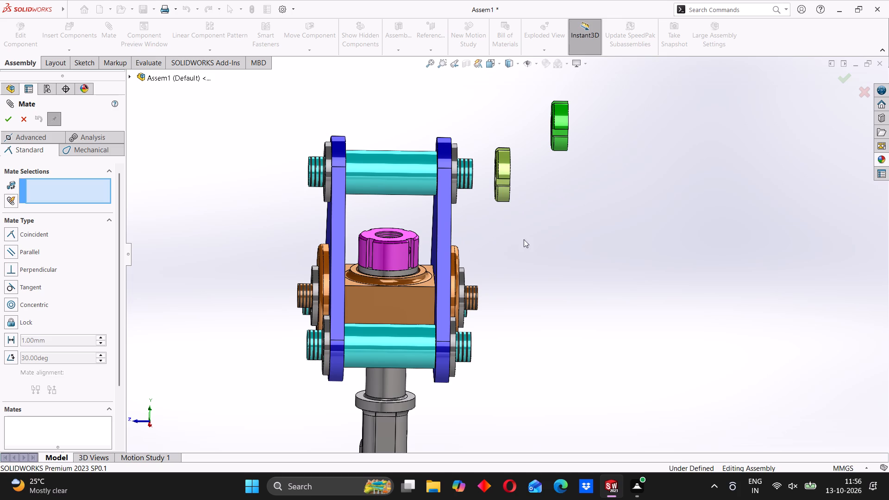
pyautogui.scroll(1, 540, 239)
pyautogui.moveTo(545, 228); pyautogui.dragTo(513, 231, button='middle')
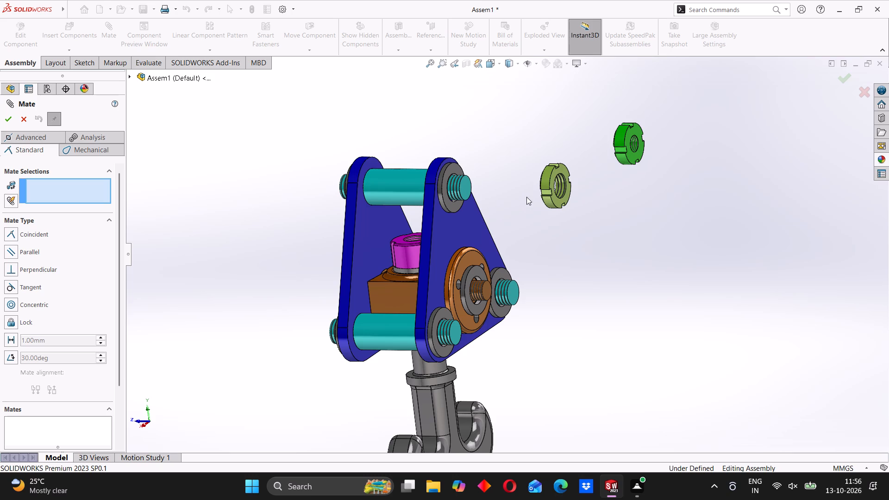
pyautogui.scroll(2, 466, 216)
pyautogui.moveTo(434, 250); pyautogui.dragTo(482, 250, button='middle')
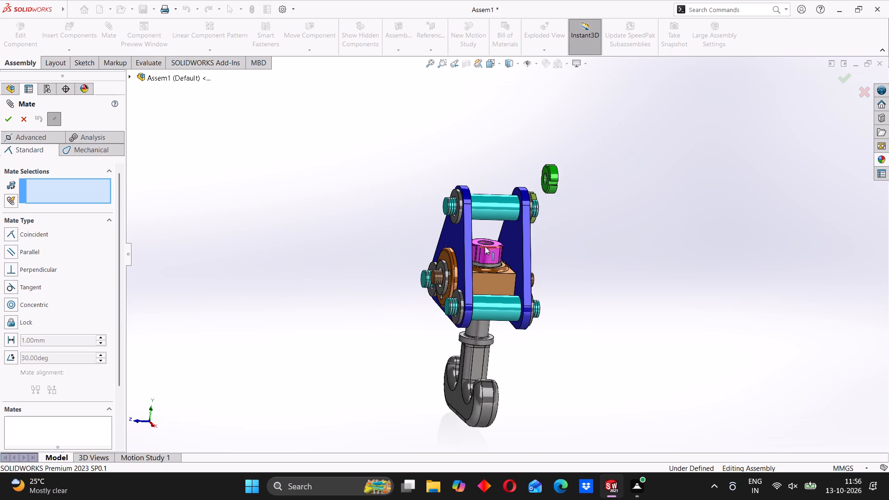
pyautogui.moveTo(541, 247); pyautogui.dragTo(517, 240, button='middle')
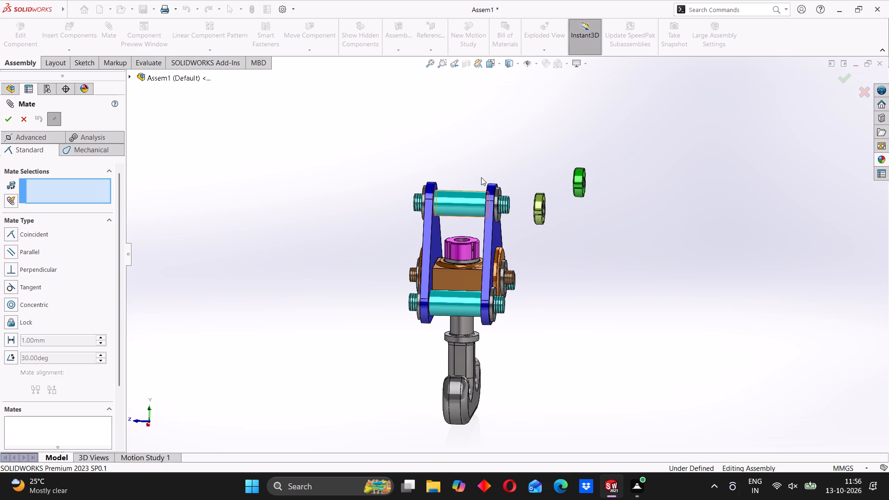
pyautogui.moveTo(531, 231); pyautogui.dragTo(478, 229, button='middle')
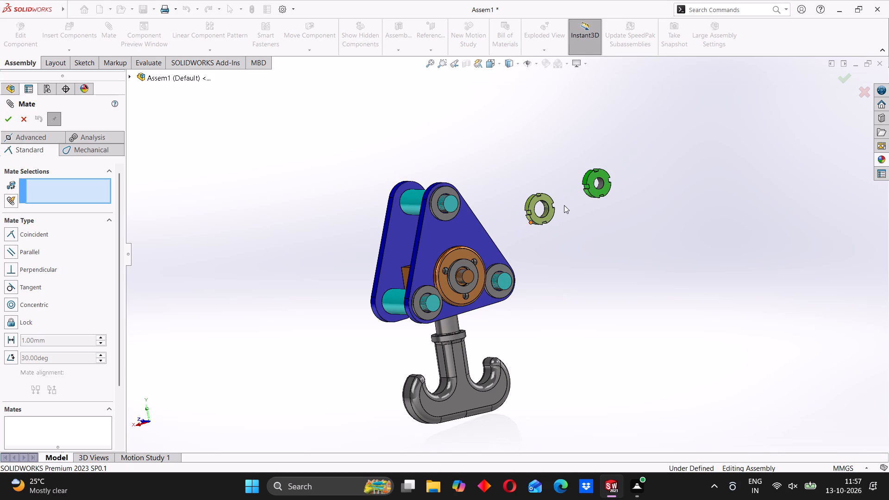
pyautogui.scroll(-2, 550, 229)
pyautogui.moveTo(552, 258); pyautogui.dragTo(534, 246, button='middle')
pyautogui.scroll(-2, 524, 204)
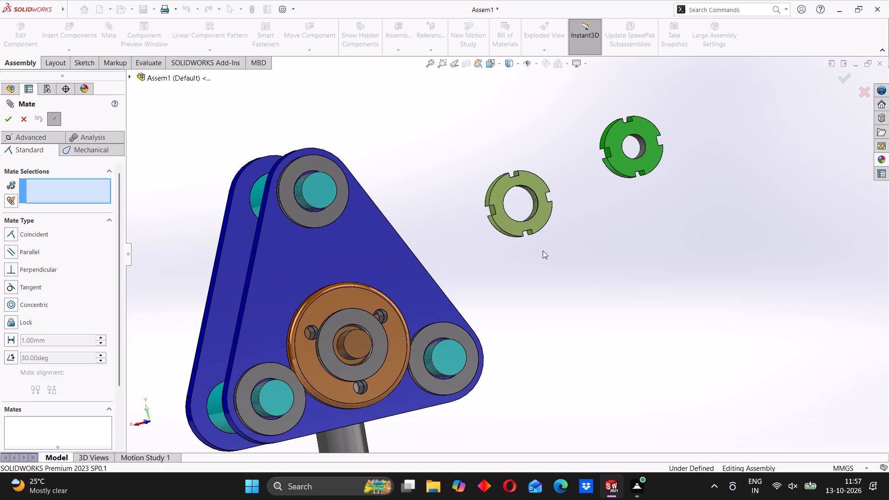
pyautogui.scroll(2, 508, 174)
pyautogui.scroll(1, 504, 237)
pyautogui.moveTo(502, 239); pyautogui.dragTo(532, 250, button='middle')
pyautogui.scroll(-1, 518, 240)
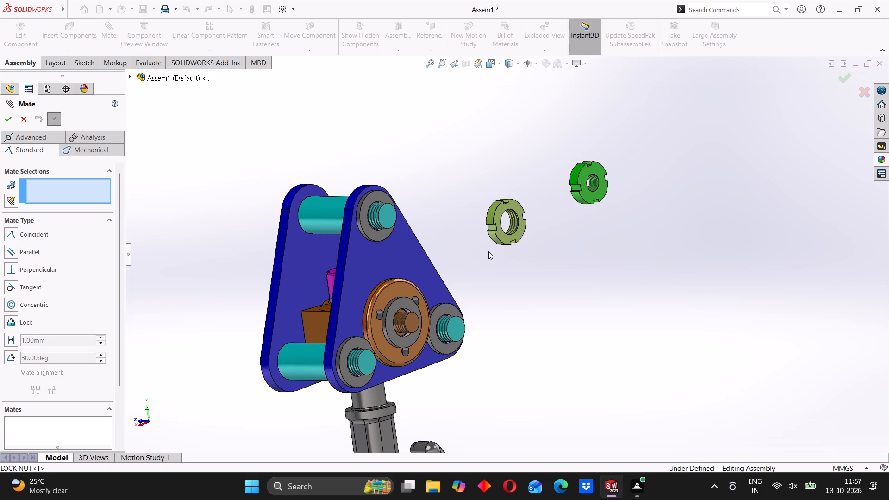
pyautogui.scroll(1, 554, 200)
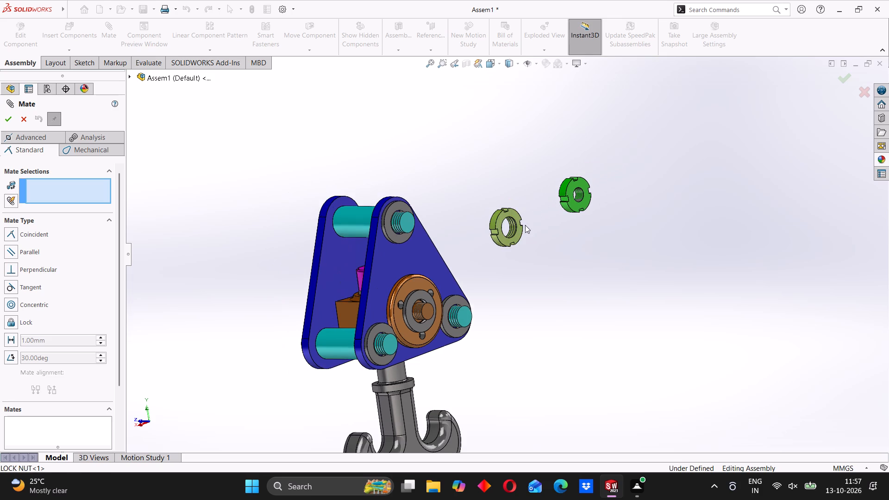
pyautogui.moveTo(525, 227); pyautogui.dragTo(558, 236, button='middle')
pyautogui.scroll(-1, 537, 223)
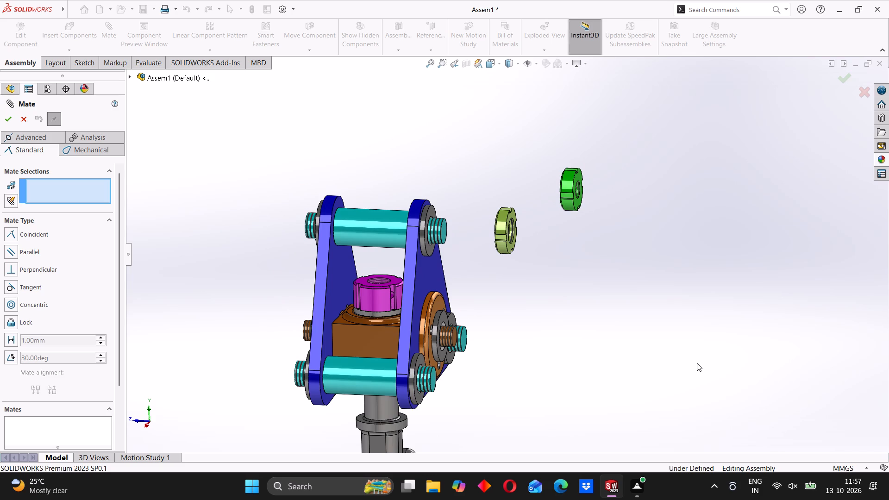
# Mate the light green lock nut's bore concentric with the hook anchor's threaded end, with the mate alignment flipped.
pyautogui.moveTo(513, 294); pyautogui.dragTo(464, 285, button='middle')
pyautogui.scroll(-4, 505, 246)
pyautogui.click(530, 212)
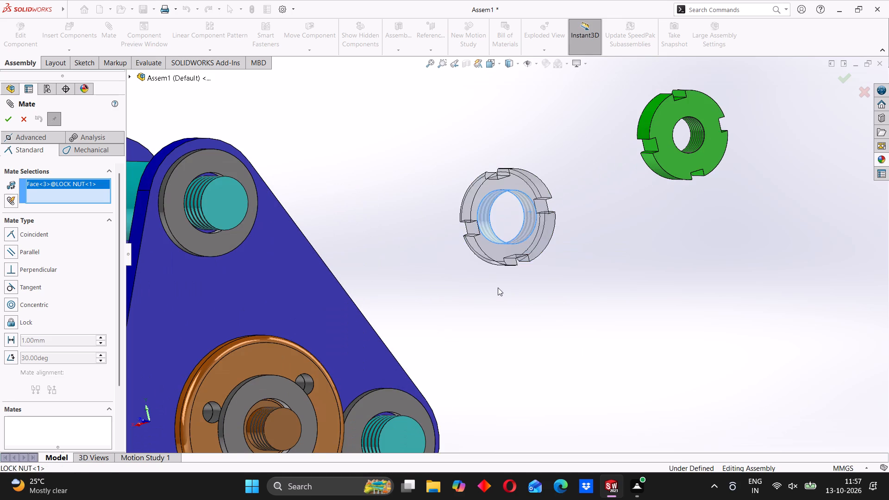
pyautogui.scroll(3, 497, 288)
pyautogui.moveTo(405, 355); pyautogui.dragTo(413, 353, button='middle')
pyautogui.moveTo(377, 359); pyautogui.dragTo(387, 364, button='middle')
pyautogui.scroll(-3, 376, 360)
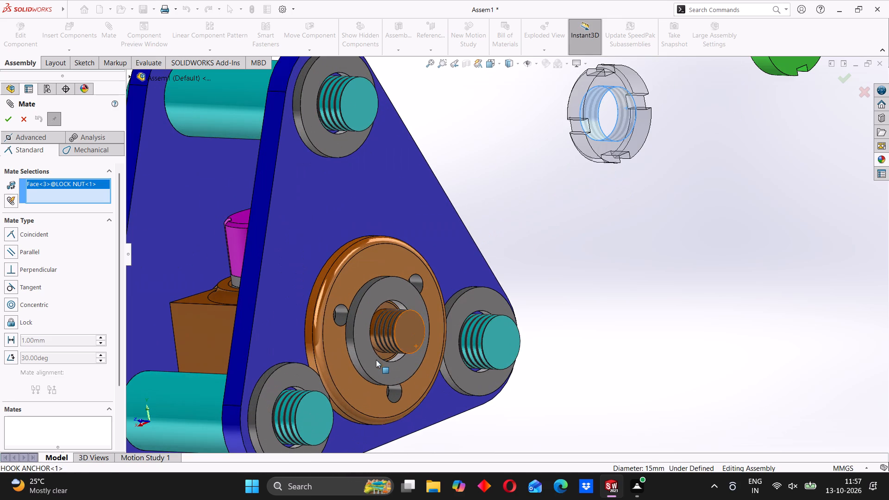
pyautogui.click(389, 340)
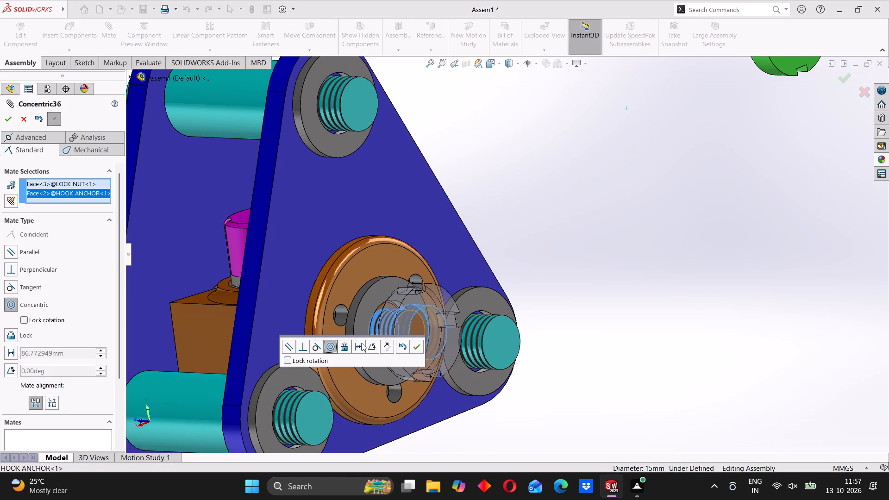
pyautogui.click(385, 345)
pyautogui.click(413, 347)
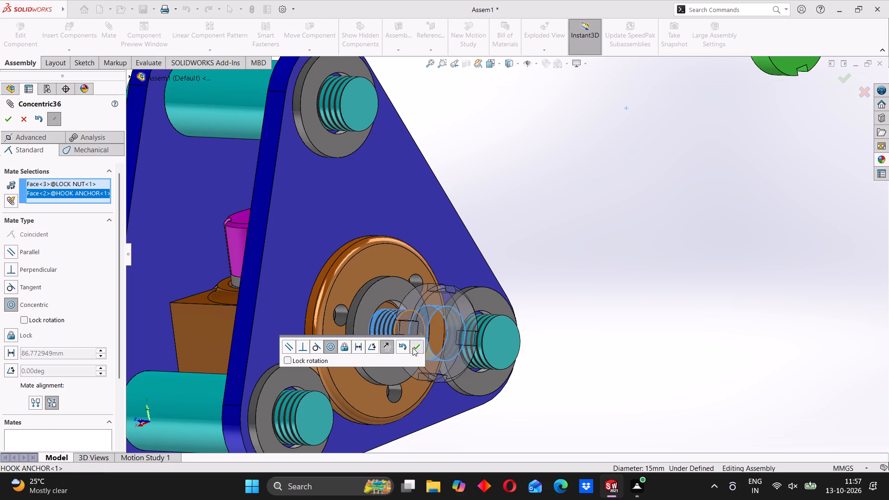
# Add a coincident mate between the light green lock nut's inner flat face and the outer face of the hook anchor's washer.
pyautogui.moveTo(413, 347); pyautogui.dragTo(464, 359, button='middle')
pyautogui.scroll(-1, 466, 359)
pyautogui.scroll(-2, 405, 317)
pyautogui.scroll(-1, 342, 273)
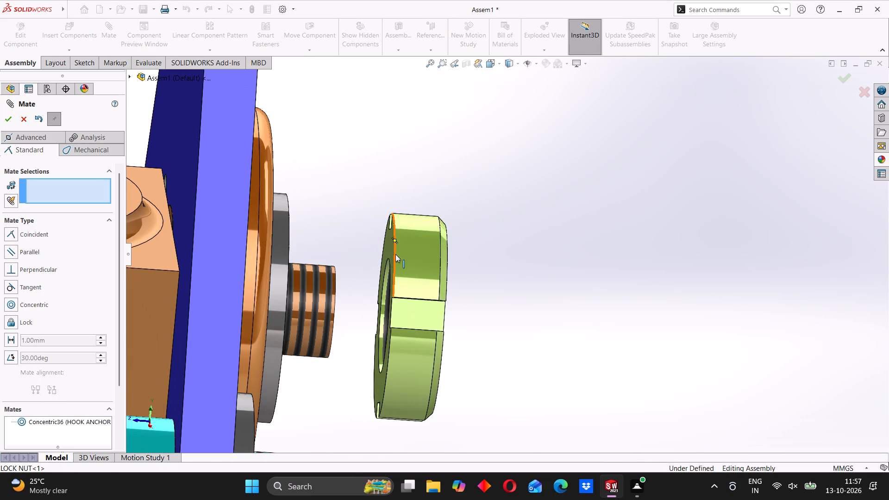
pyautogui.click(389, 245)
pyautogui.moveTo(438, 323); pyautogui.dragTo(393, 320, button='middle')
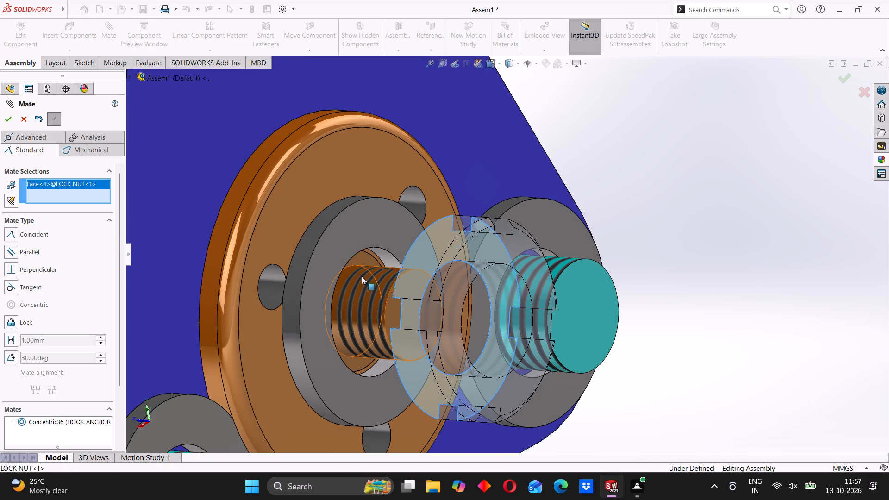
pyautogui.click(347, 249)
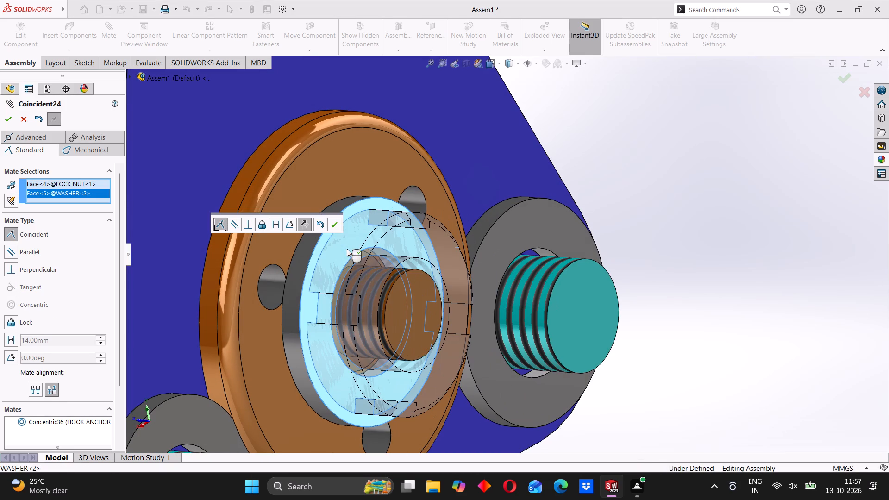
pyautogui.click(332, 226)
# Inspect the fit of the light green lock nut around the hook anchor's threaded end.
pyautogui.scroll(5, 383, 298)
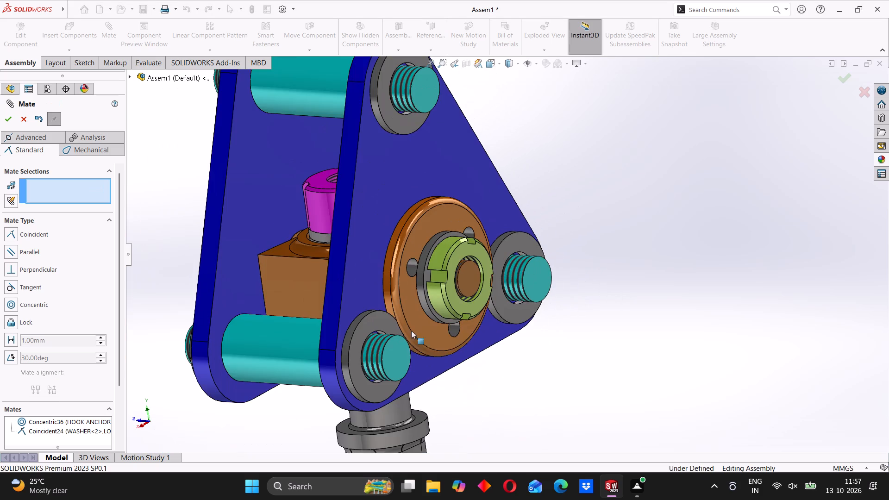
pyautogui.scroll(2, 468, 338)
pyautogui.moveTo(453, 329); pyautogui.dragTo(396, 319, button='middle')
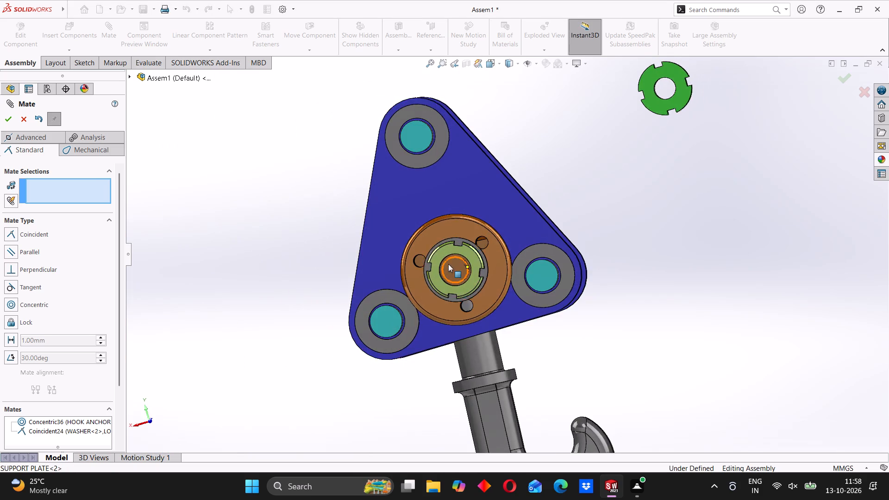
pyautogui.scroll(-3, 448, 264)
pyautogui.moveTo(446, 279); pyautogui.dragTo(457, 278, button='middle')
pyautogui.scroll(-3, 478, 250)
pyautogui.scroll(3, 475, 276)
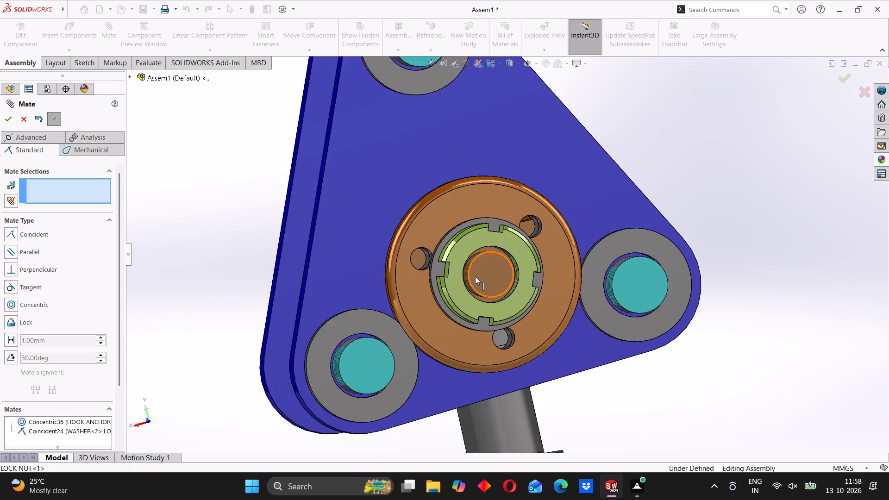
# Undo the coincident and concentric mates that hold the light green lock nut on the hook anchor's threaded end.
pyautogui.scroll(4, 475, 276)
pyautogui.moveTo(457, 288); pyautogui.dragTo(527, 307, button='middle')
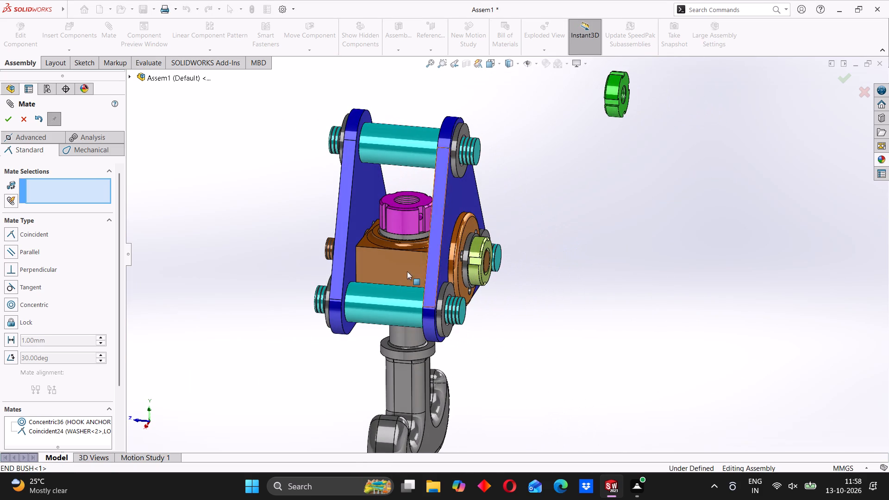
pyautogui.moveTo(333, 261); pyautogui.dragTo(339, 261, button='middle')
pyautogui.scroll(3, 340, 261)
pyautogui.scroll(-2, 504, 246)
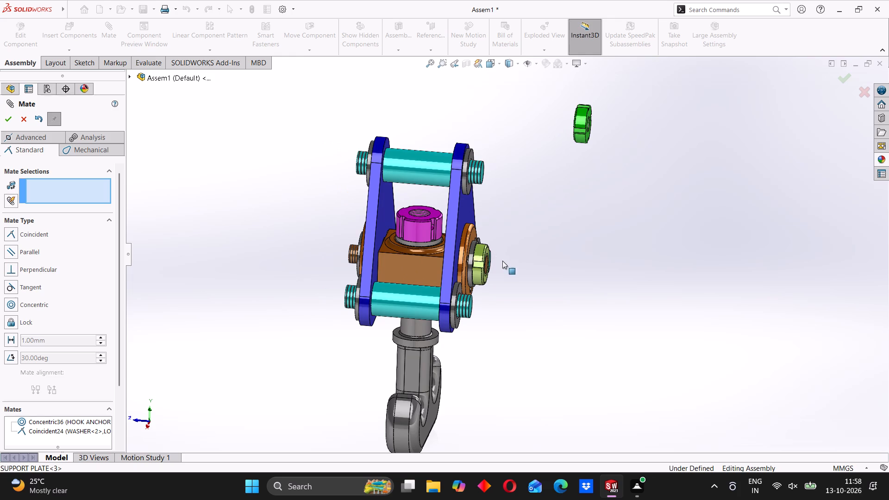
pyautogui.moveTo(502, 264); pyautogui.dragTo(488, 269, button='middle')
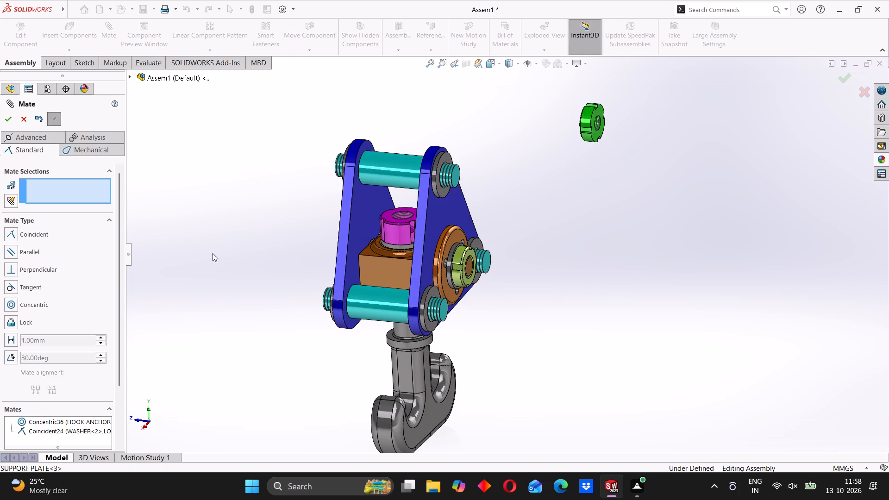
pyautogui.click(35, 120)
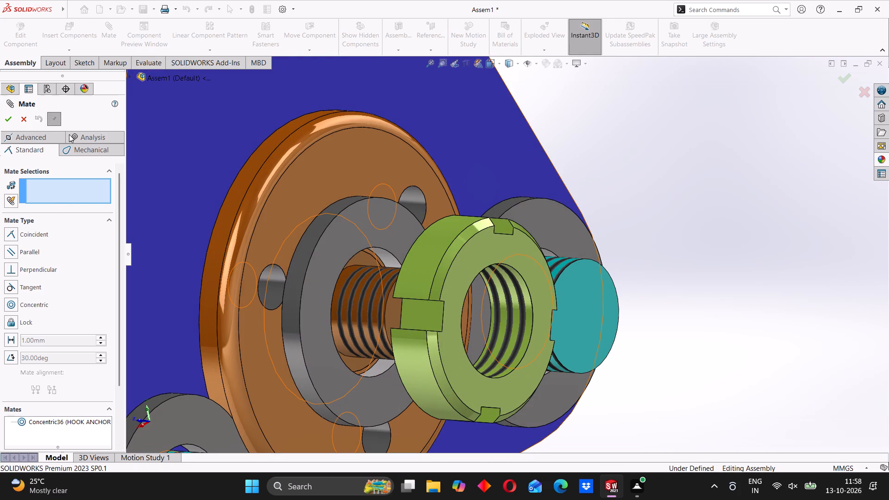
pyautogui.click(22, 119)
pyautogui.scroll(2, 374, 254)
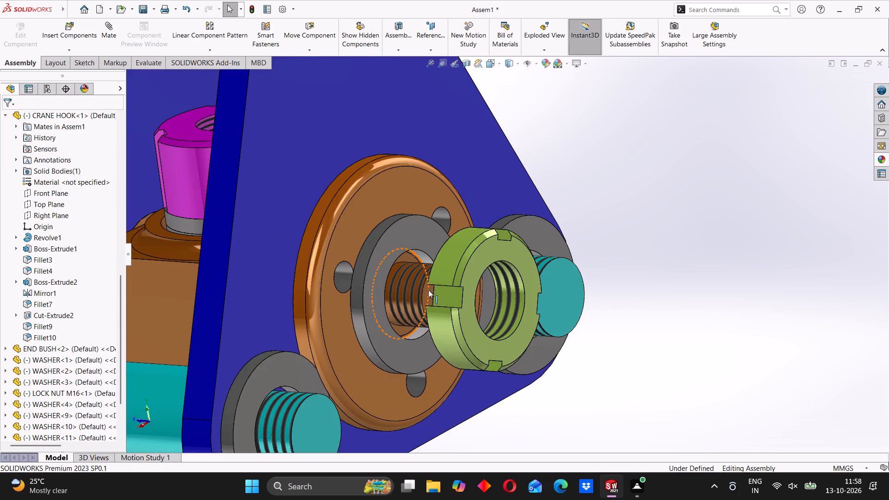
pyautogui.scroll(4, 500, 297)
pyautogui.hotkey('ctrl', 'z')
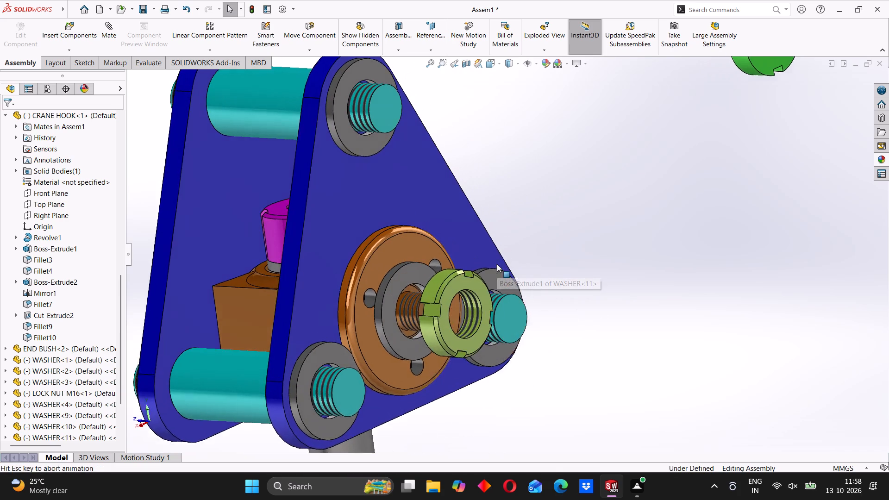
# Mate the bore of the bright green LOCK NUT M12 concentric with the hook anchor's threaded end, with the mate alignment flipped.
pyautogui.scroll(3, 590, 257)
pyautogui.moveTo(548, 234); pyautogui.dragTo(576, 242, button='middle')
pyautogui.scroll(1, 548, 234)
pyautogui.scroll(-3, 662, 144)
pyautogui.moveTo(595, 185); pyautogui.dragTo(575, 192, button='middle')
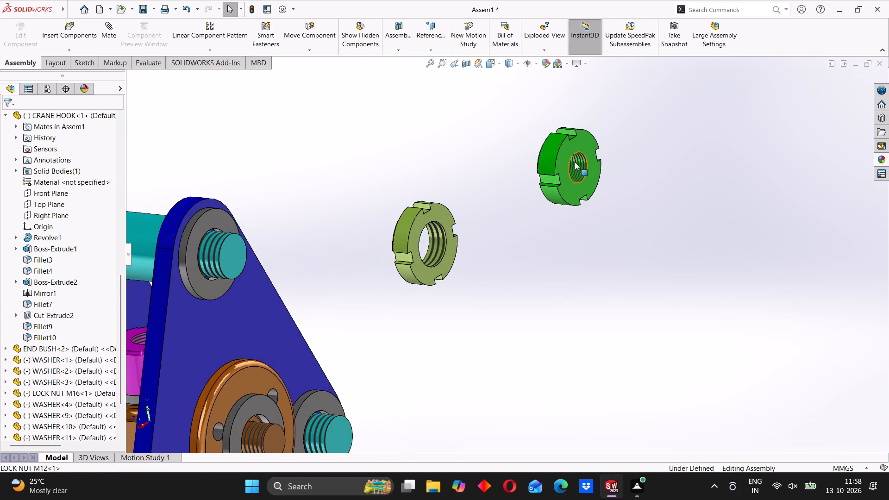
pyautogui.click(575, 162)
pyautogui.scroll(5, 408, 350)
pyautogui.scroll(-4, 399, 331)
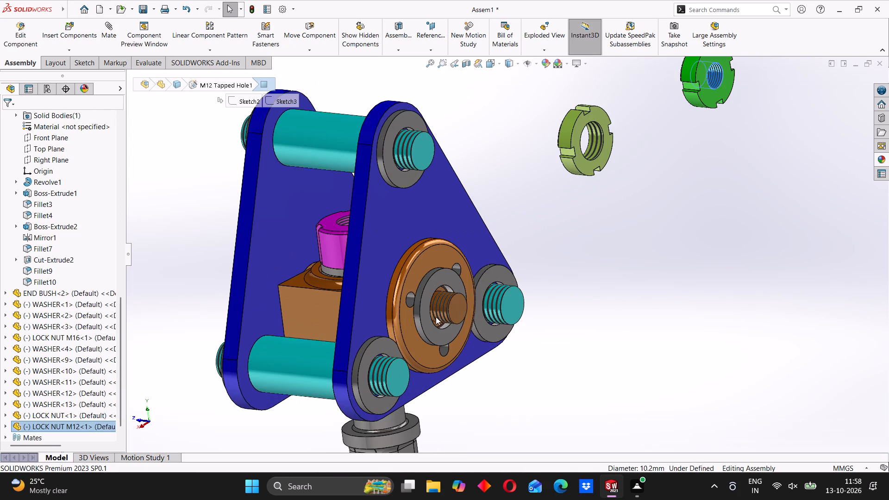
pyautogui.click(107, 37)
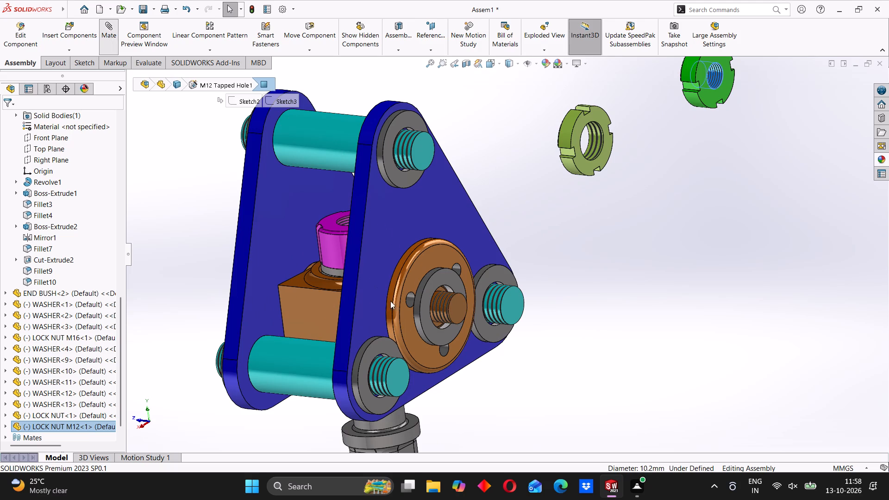
pyautogui.click(437, 304)
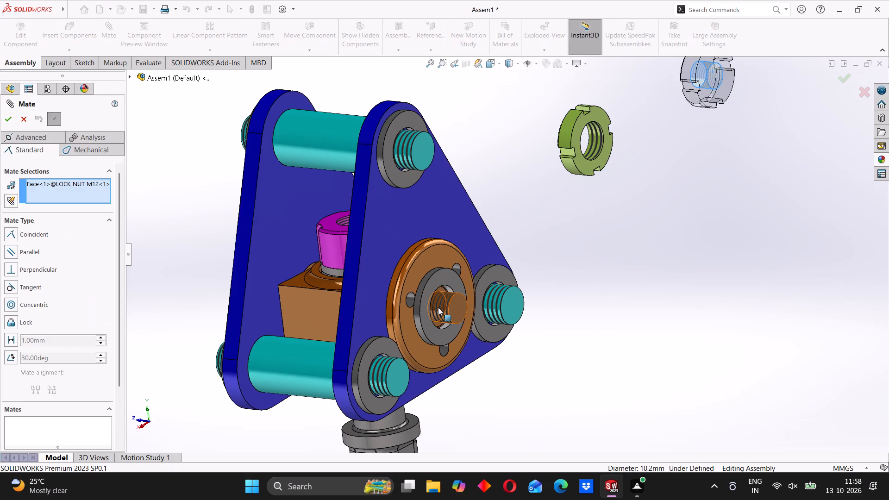
pyautogui.click(438, 307)
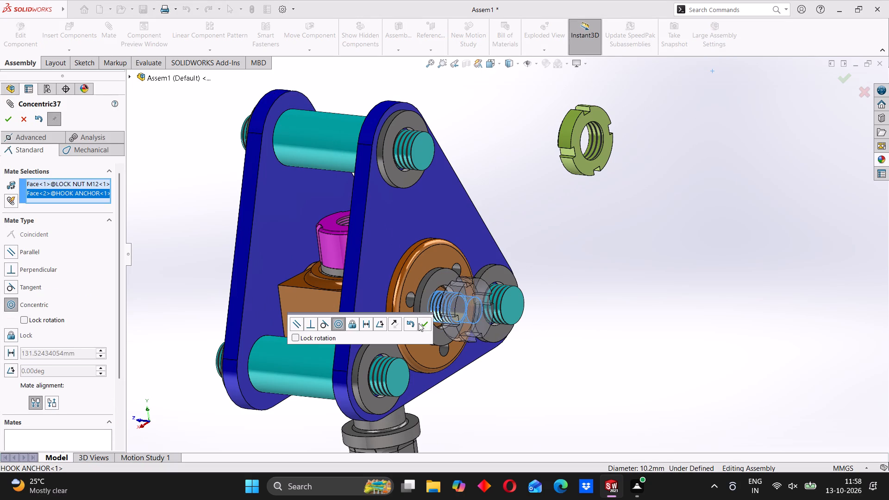
pyautogui.moveTo(480, 341); pyautogui.dragTo(523, 353, button='middle')
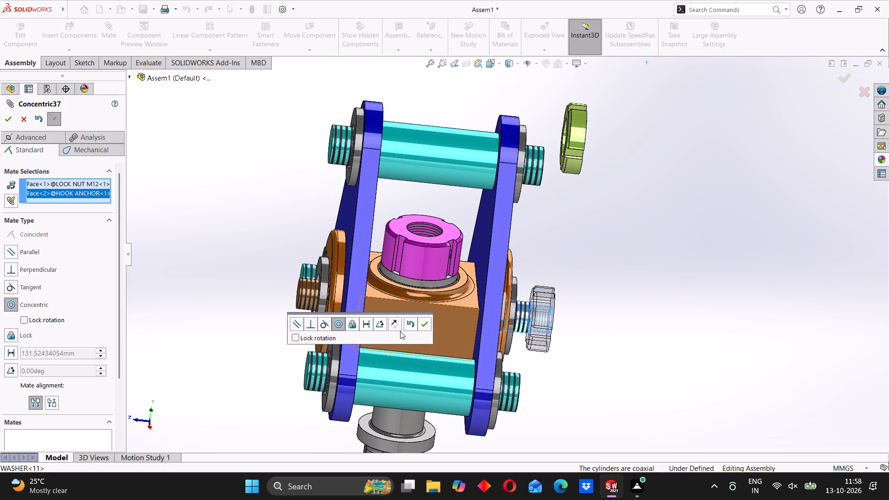
pyautogui.click(393, 324)
pyautogui.click(428, 326)
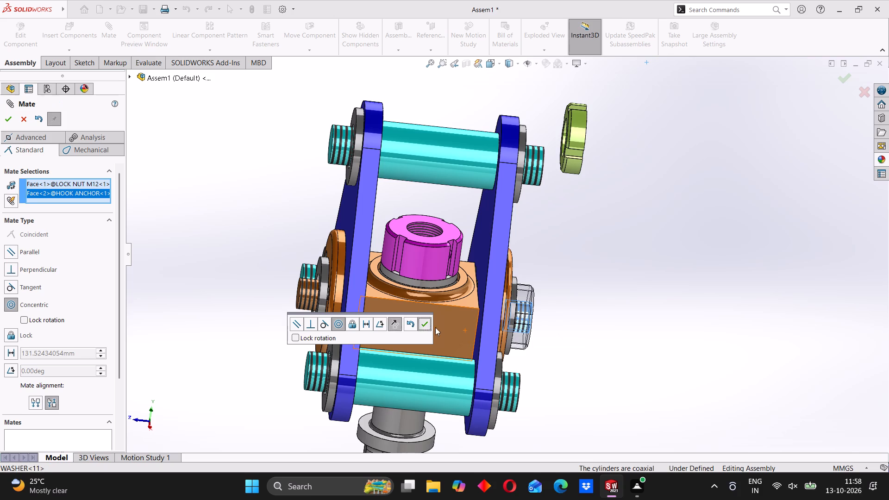
# Add a coincident mate between the M12 lock nut's inner flat face and the outer face of the hook anchor's washer, and finish mating.
pyautogui.moveTo(595, 357); pyautogui.dragTo(547, 331, button='middle')
pyautogui.moveTo(531, 305); pyautogui.dragTo(564, 306)
pyautogui.scroll(-2, 548, 327)
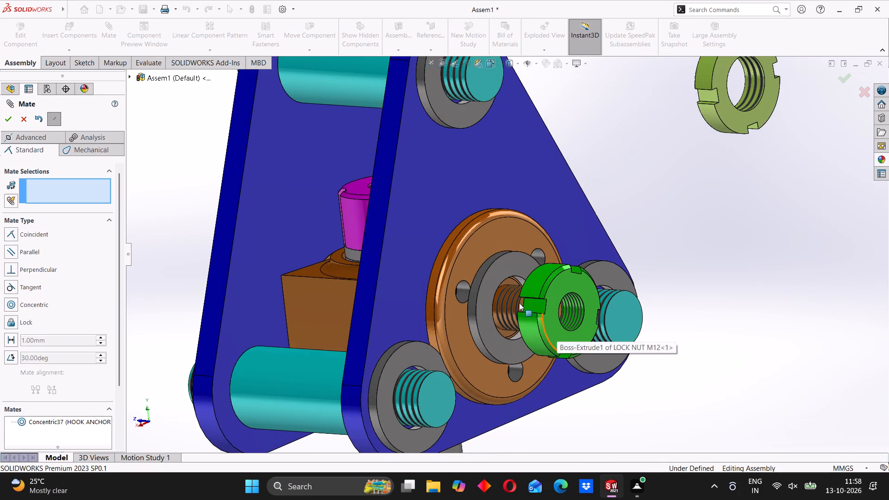
pyautogui.moveTo(519, 302); pyautogui.dragTo(564, 336, button='middle')
pyautogui.moveTo(530, 303); pyautogui.dragTo(539, 303, button='middle')
pyautogui.scroll(-4, 543, 288)
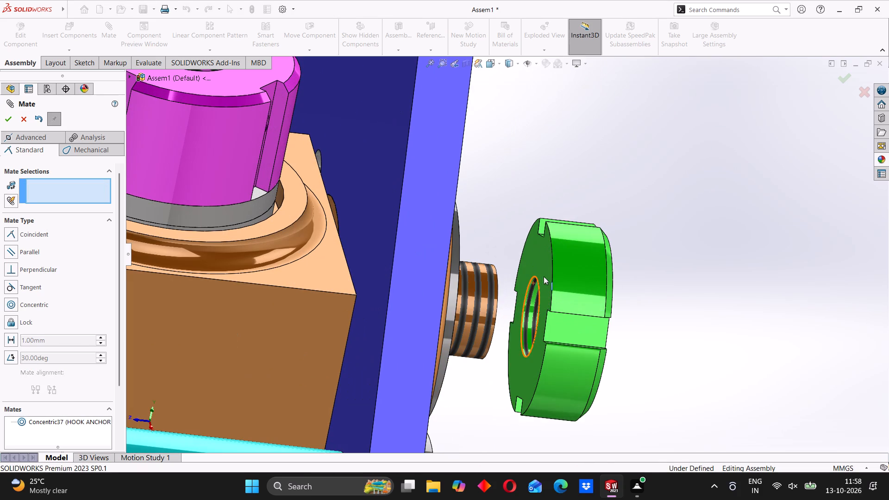
pyautogui.click(538, 253)
pyautogui.moveTo(563, 329); pyautogui.dragTo(512, 313, button='middle')
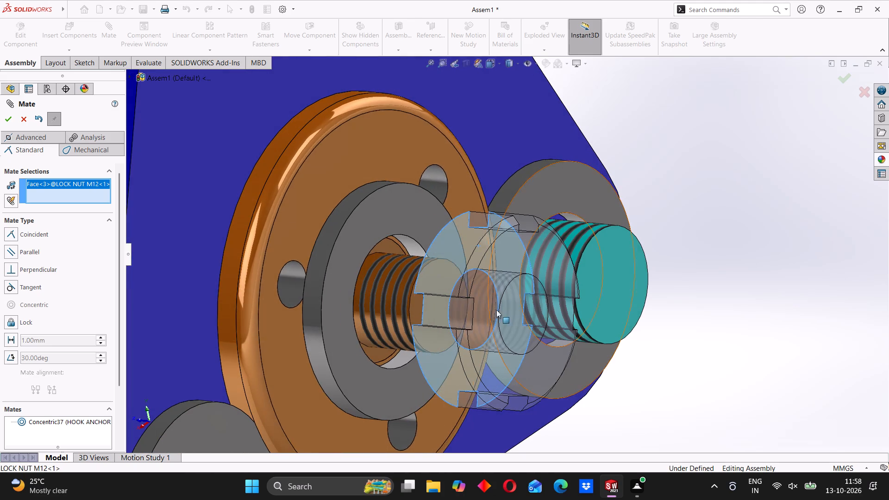
pyautogui.click(369, 236)
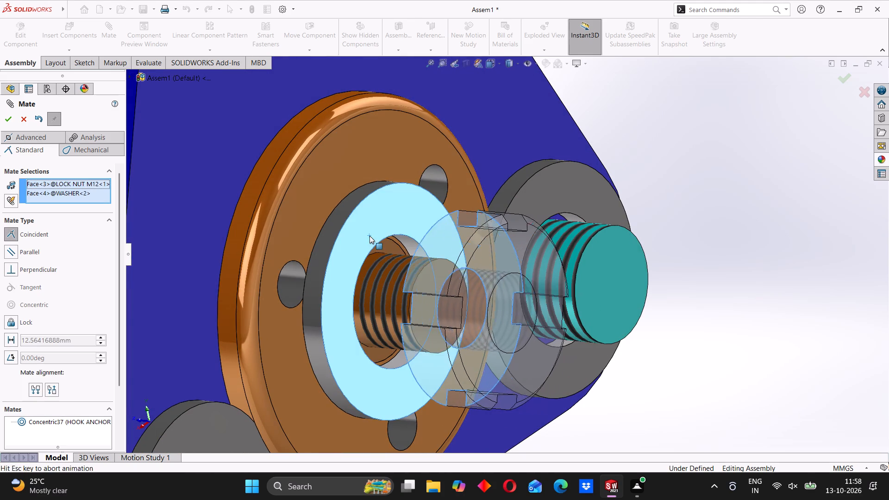
pyautogui.click(361, 212)
pyautogui.scroll(2, 382, 304)
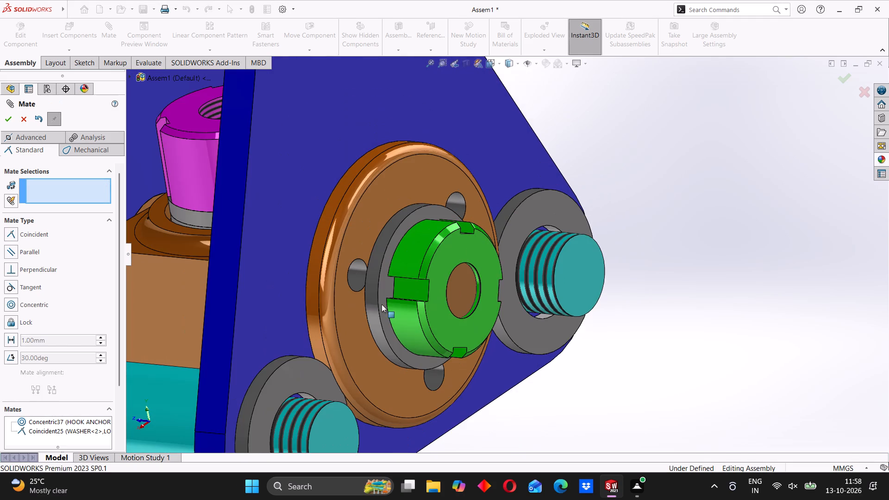
pyautogui.scroll(-1, 374, 316)
pyautogui.moveTo(374, 312); pyautogui.dragTo(354, 305, button='middle')
pyautogui.scroll(2, 349, 300)
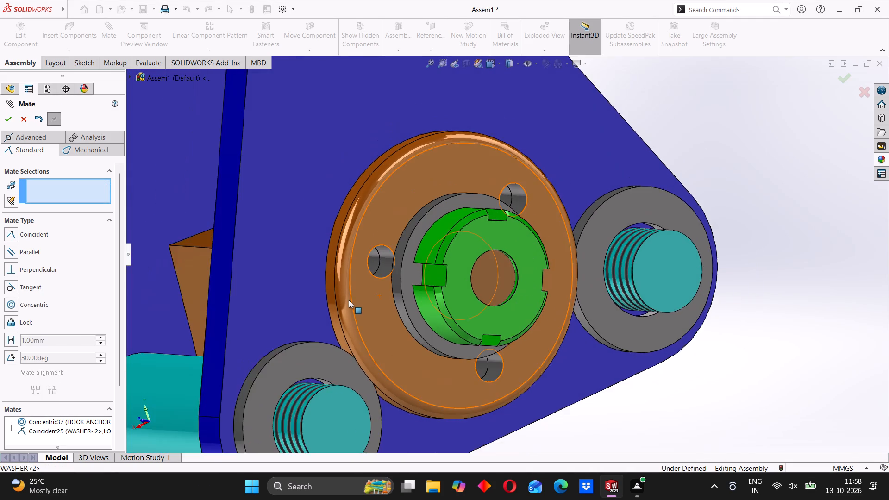
pyautogui.scroll(3, 352, 302)
pyautogui.moveTo(332, 314); pyautogui.dragTo(369, 320, button='middle')
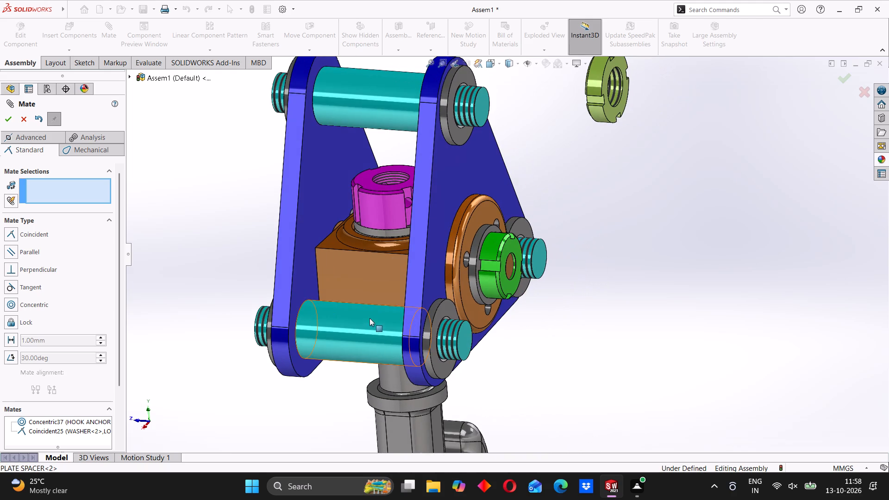
pyautogui.click(28, 118)
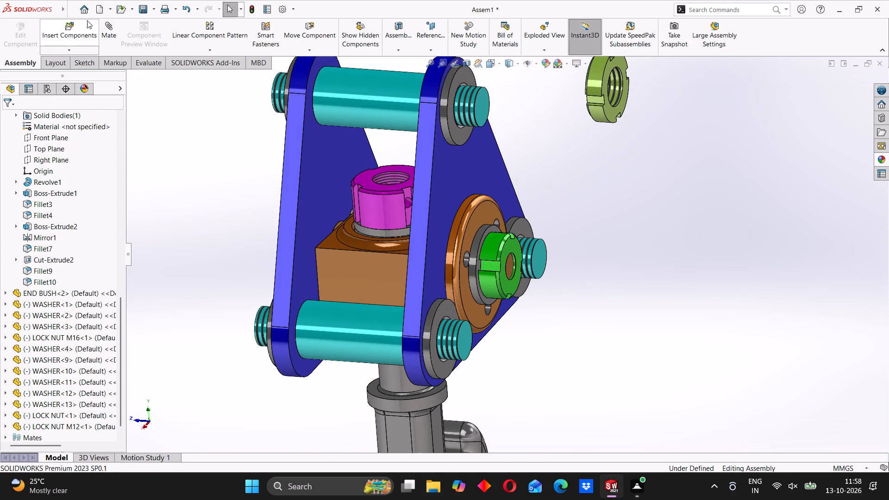
# Create a new blank part document.
pyautogui.click(85, 8)
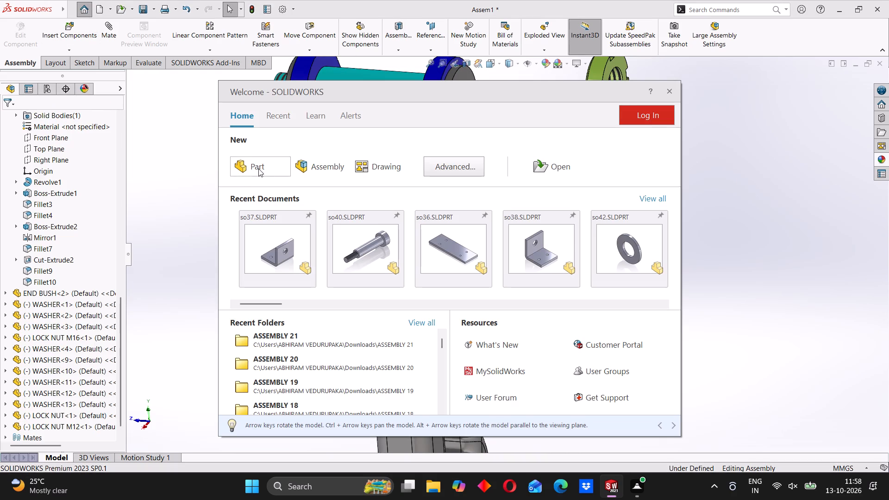
pyautogui.click(258, 168)
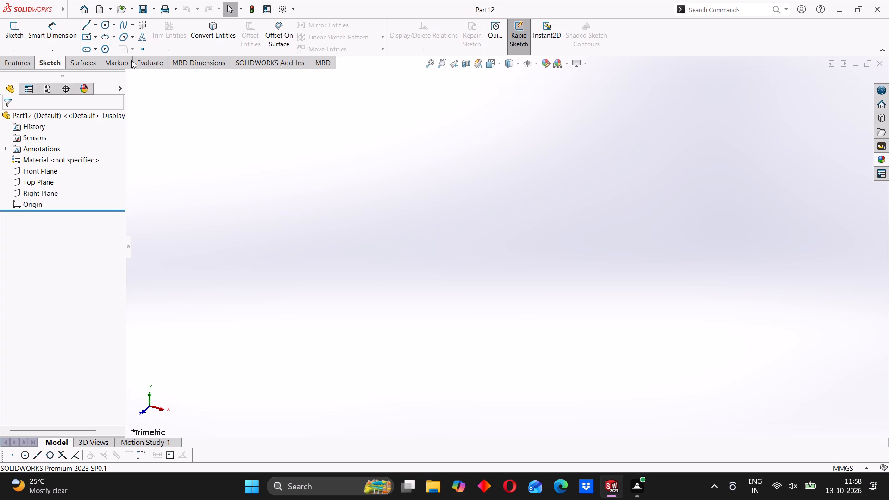
# Open the WASHER part from the ASSEMBLY 21 folder.
pyautogui.click(132, 5)
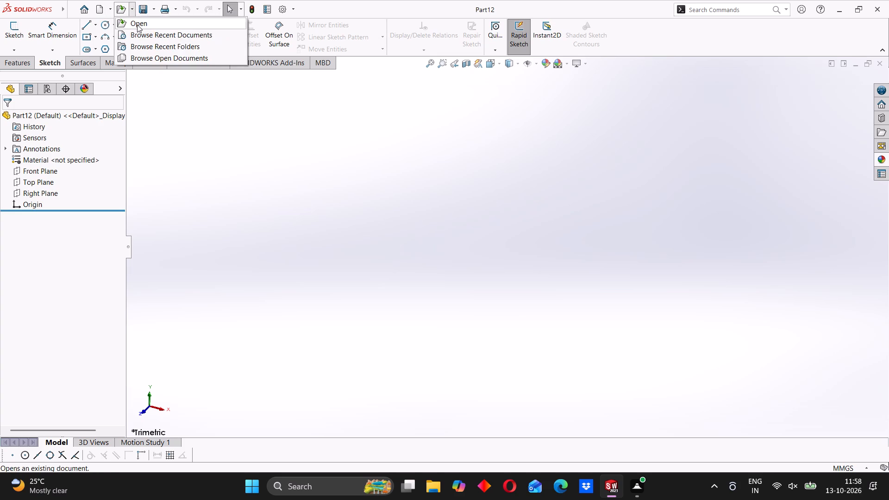
pyautogui.click(137, 25)
pyautogui.scroll(-3, 160, 150)
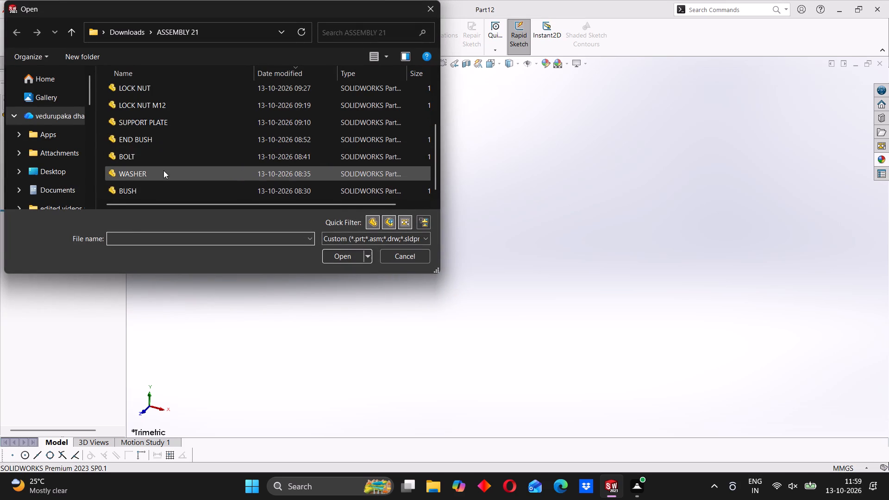
pyautogui.click(150, 173)
pyautogui.click(336, 254)
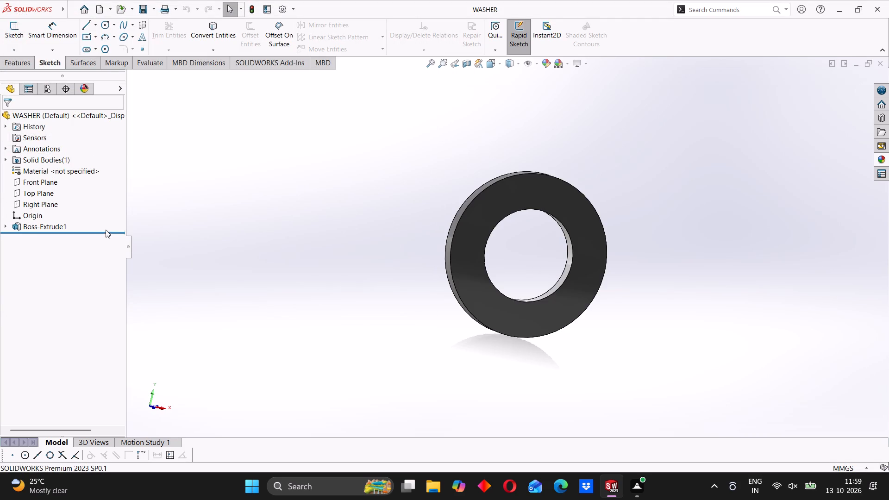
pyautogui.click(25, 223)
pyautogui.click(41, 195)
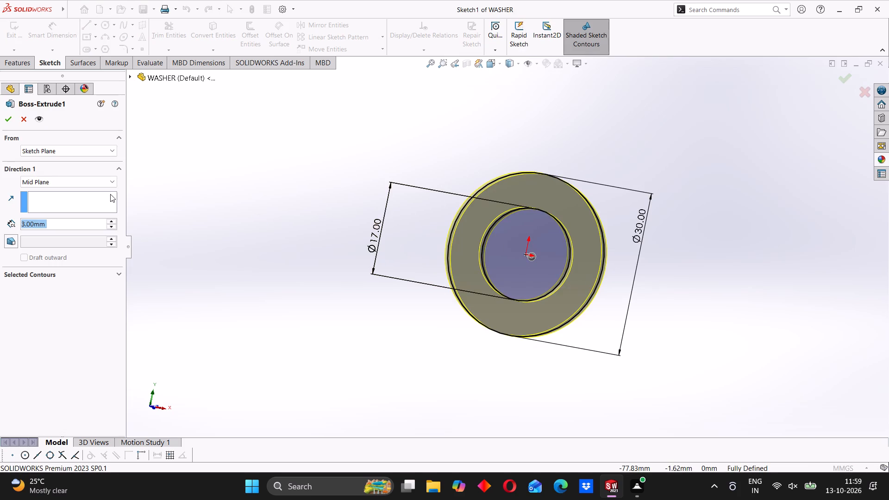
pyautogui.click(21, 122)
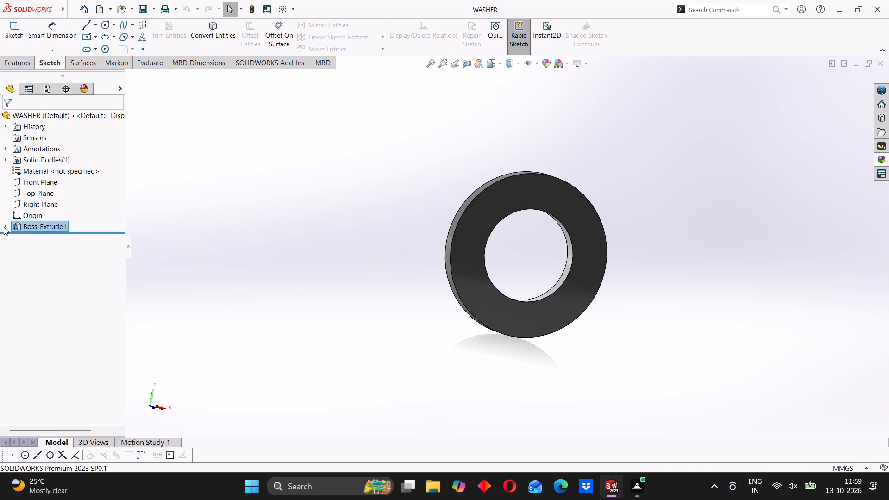
# Edit the washer extrusion's base sketch and set the outer circle's diameter to 28 mm.
pyautogui.click(4, 227)
pyautogui.click(27, 235)
pyautogui.click(37, 209)
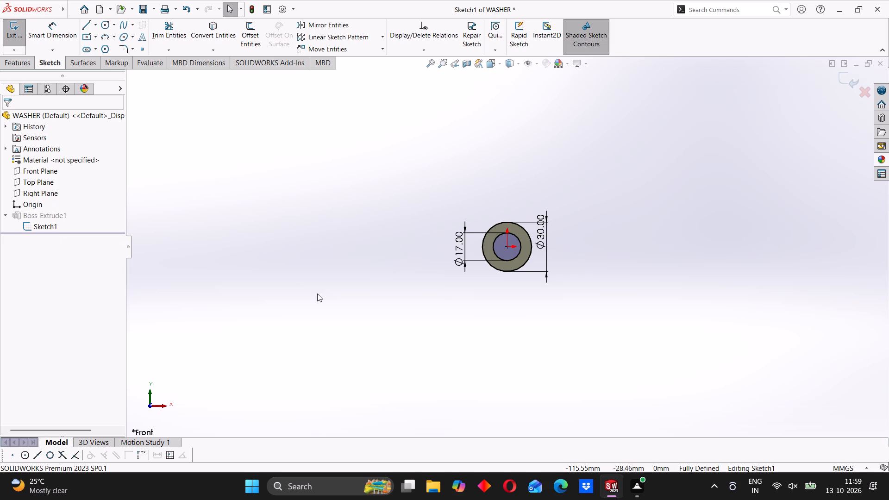
pyautogui.scroll(-3, 542, 232)
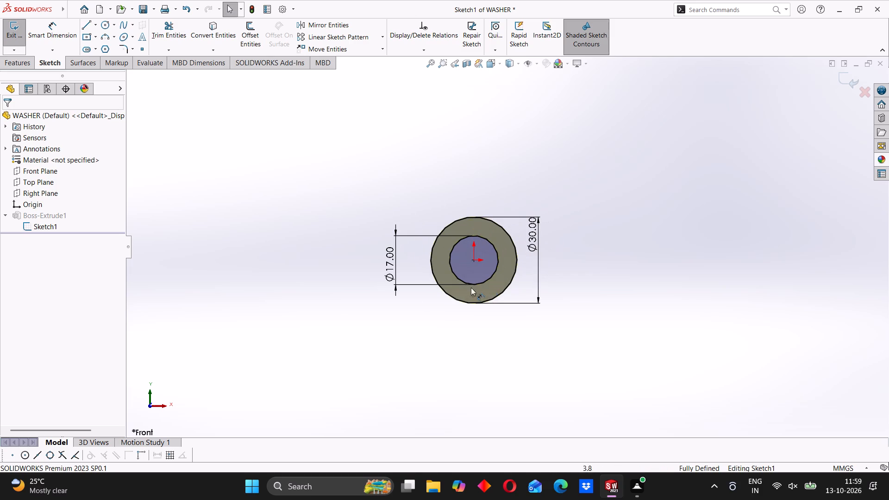
pyautogui.moveTo(469, 288); pyautogui.dragTo(480, 297, button='middle')
pyautogui.moveTo(510, 272); pyautogui.dragTo(505, 271, button='middle')
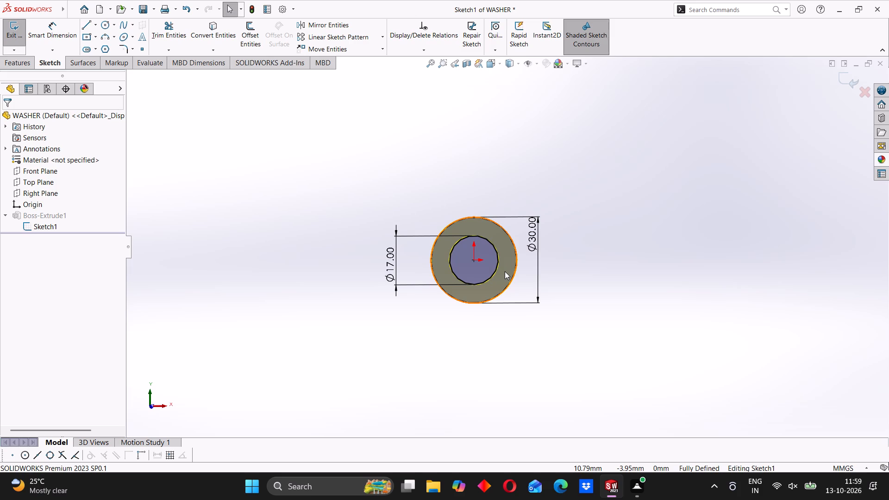
pyautogui.doubleClick(531, 242)
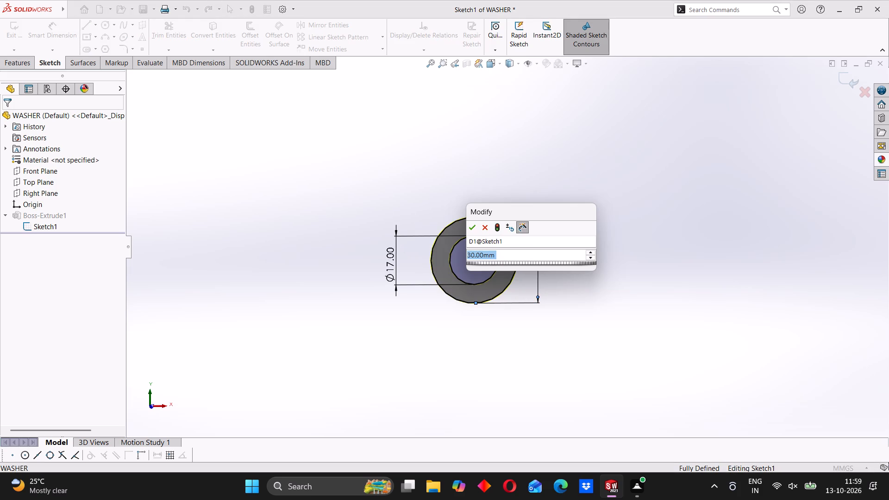
pyautogui.press('2')
pyautogui.press('8')
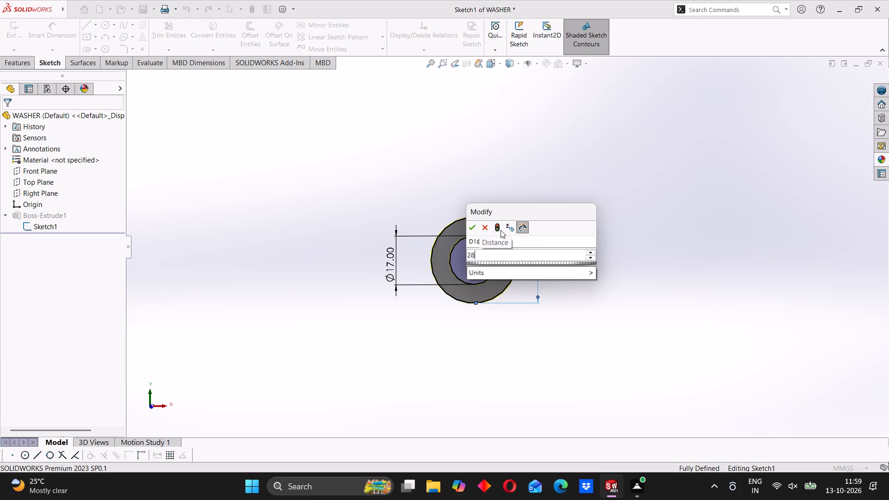
pyautogui.click(475, 227)
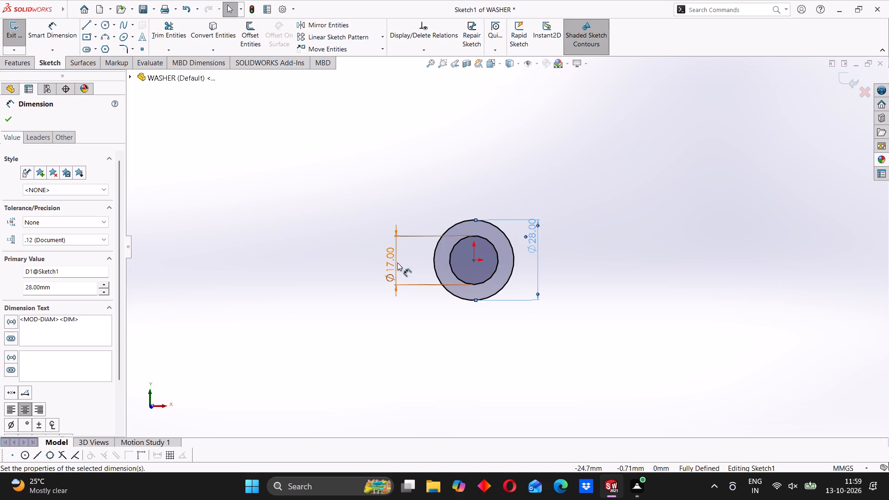
# Set the washer sketch's inner circle diameter to 15 mm.
pyautogui.doubleClick(393, 263)
pyautogui.press('1')
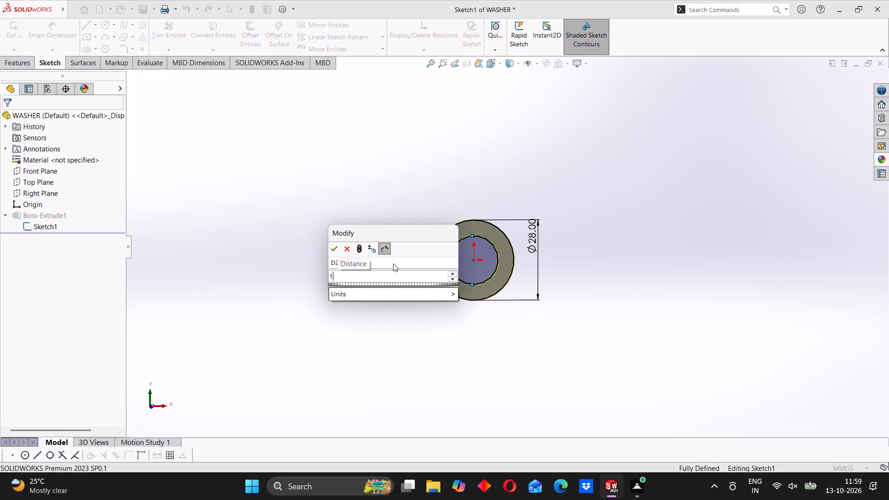
pyautogui.press('5')
pyautogui.press('Return')
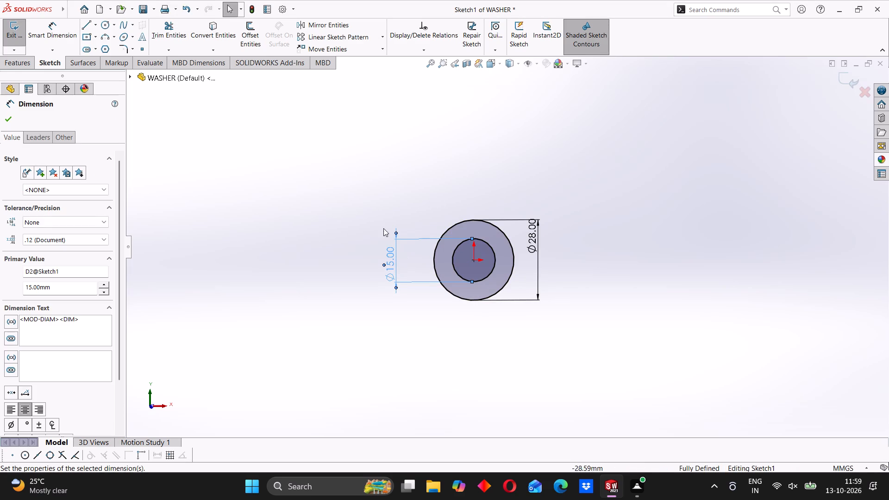
pyautogui.click(6, 121)
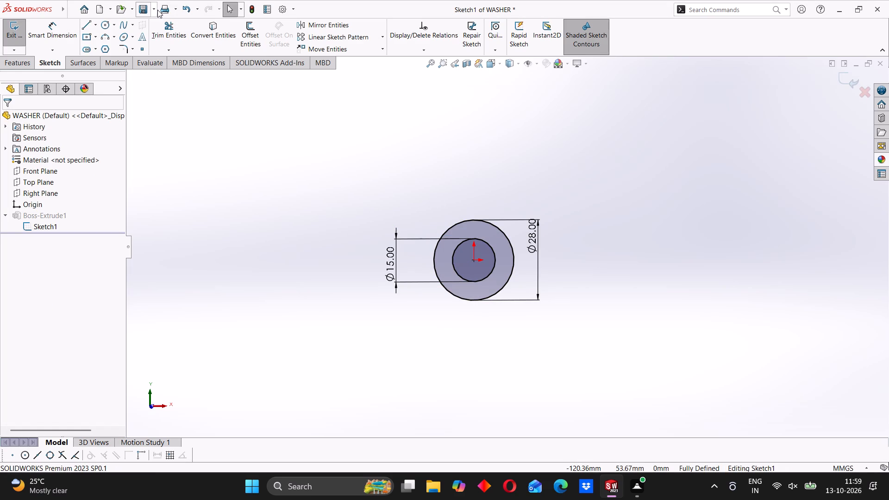
# Save the part as WASHER in the ASSEMBLY 21 folder, replacing the existing file and rebuilding the document.
pyautogui.click(153, 9)
pyautogui.click(161, 35)
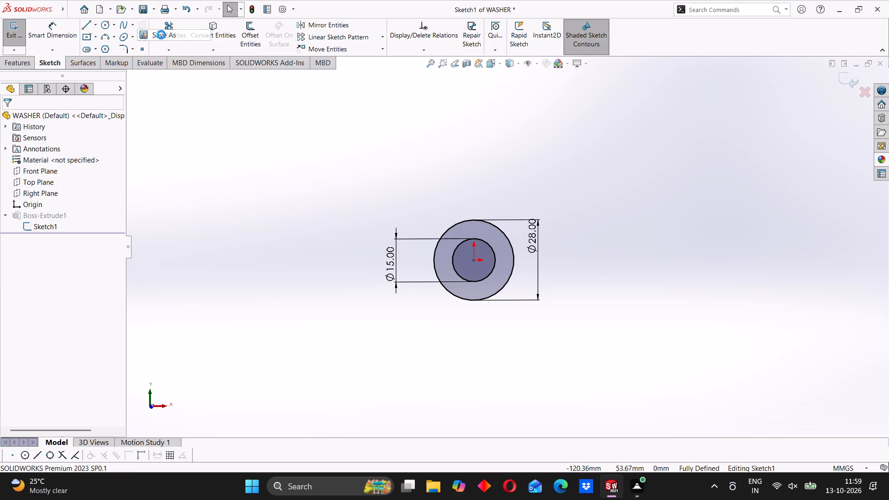
pyautogui.click(396, 206)
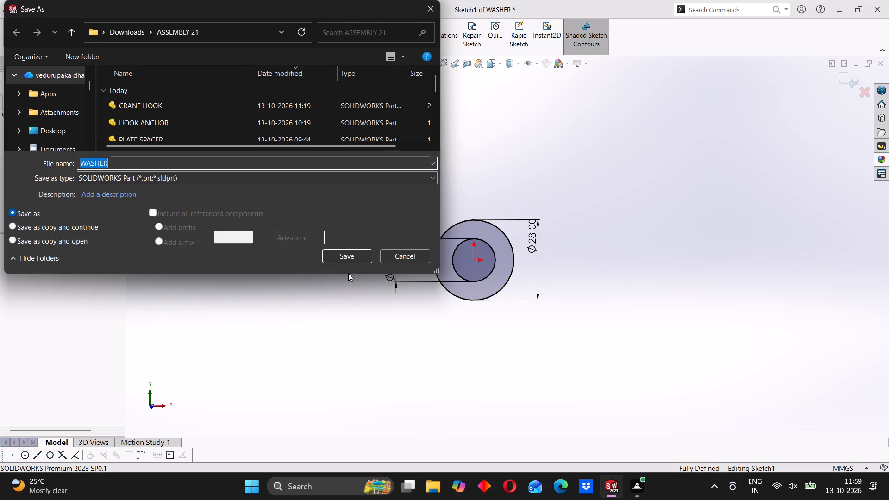
pyautogui.click(347, 253)
pyautogui.click(476, 244)
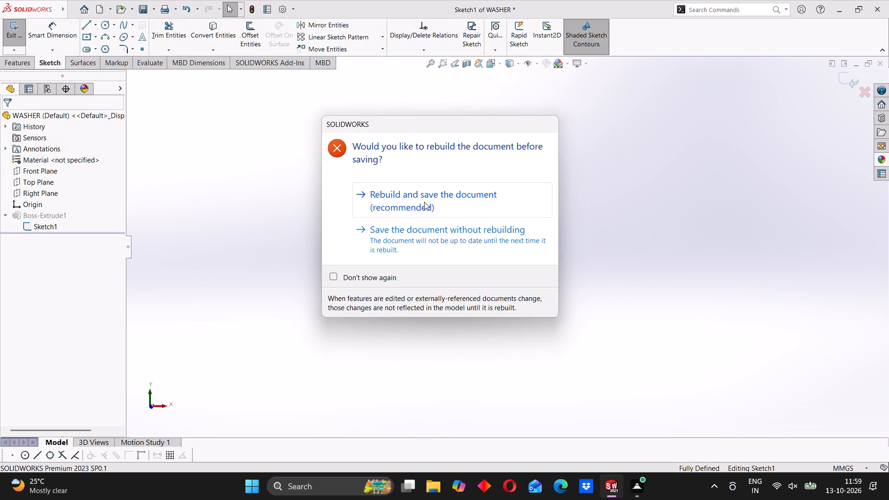
pyautogui.click(424, 202)
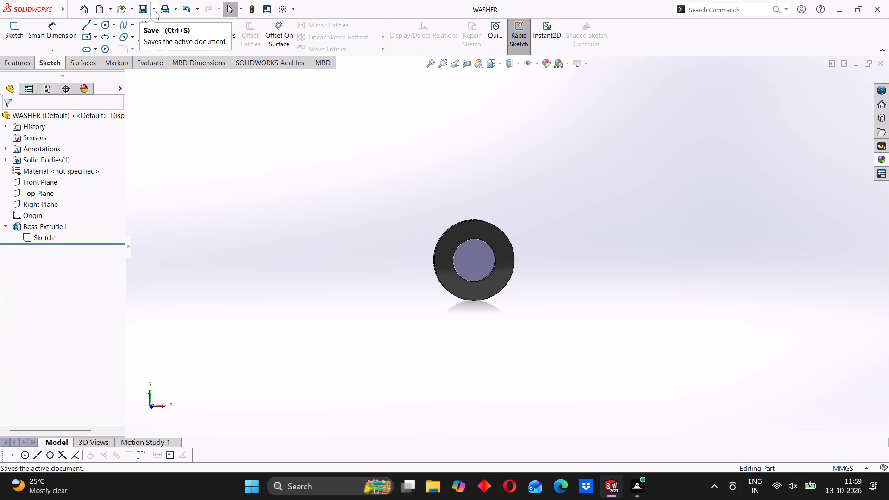
# Save a PDF copy of the part as WASHER in the ASSEMBLY 21 folder, replacing the existing PDF.
pyautogui.moveTo(478, 224); pyautogui.dragTo(446, 225, button='middle')
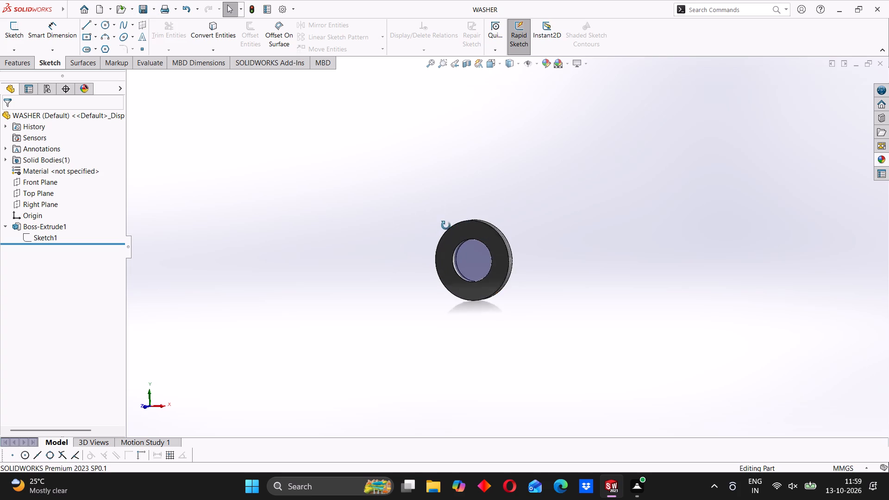
pyautogui.moveTo(446, 225); pyautogui.dragTo(432, 262, button='middle')
pyautogui.moveTo(431, 261); pyautogui.dragTo(443, 261, button='middle')
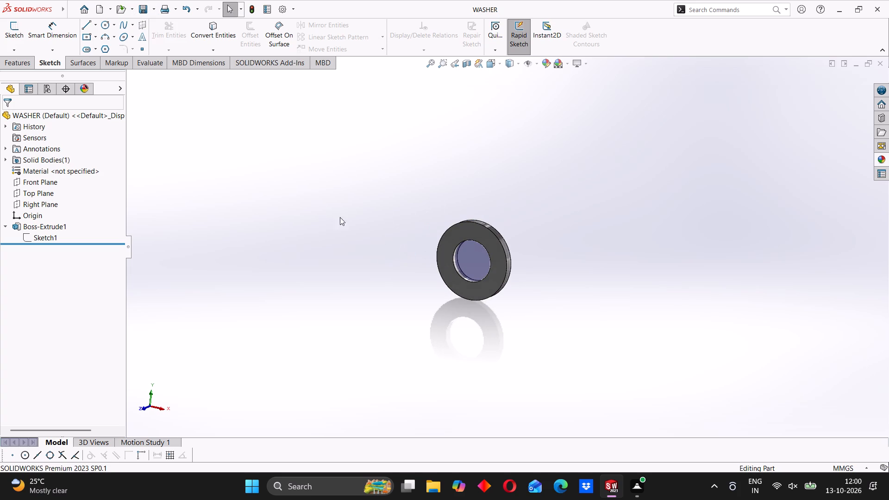
pyautogui.click(319, 184)
pyautogui.click(28, 223)
pyautogui.click(244, 244)
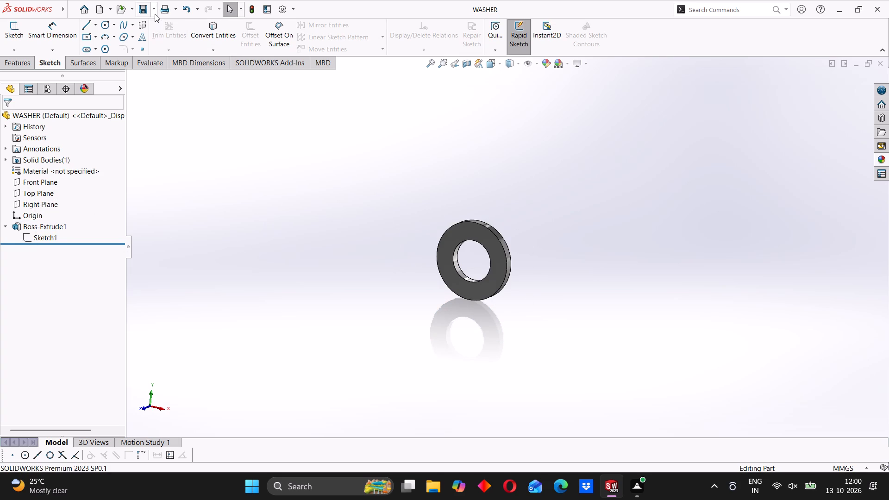
pyautogui.click(155, 13)
pyautogui.click(163, 35)
pyautogui.click(406, 192)
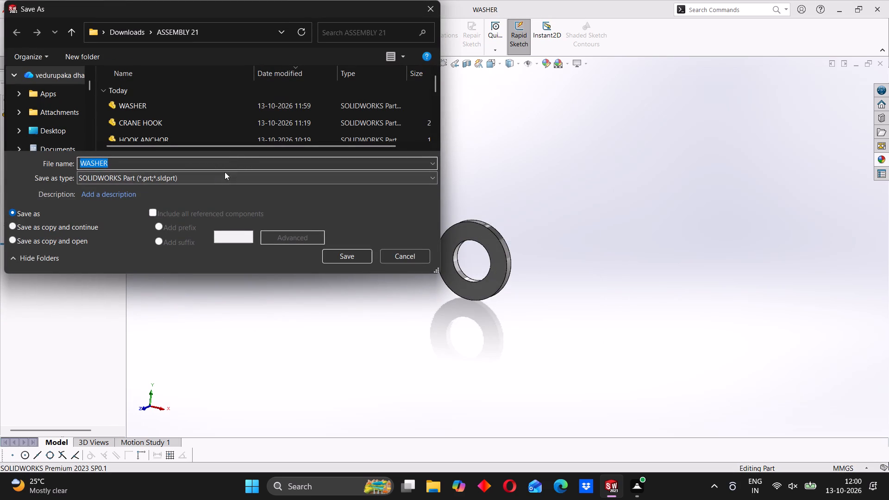
pyautogui.click(220, 180)
pyautogui.click(157, 252)
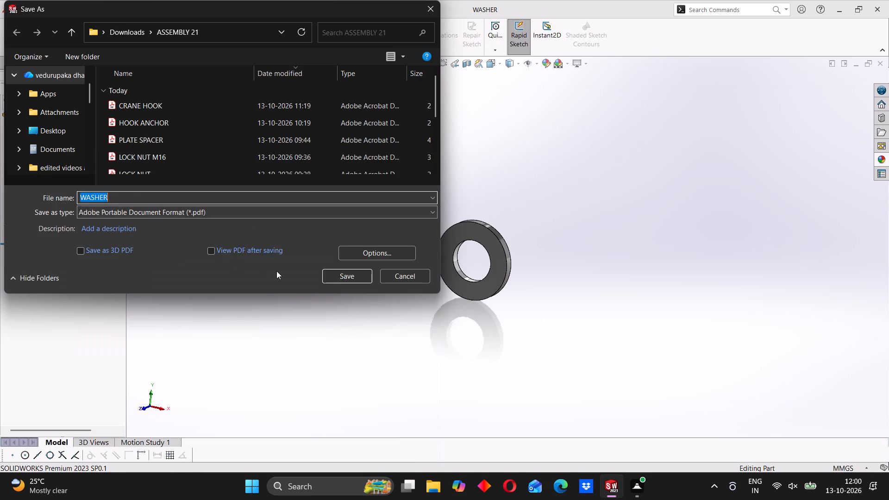
pyautogui.click(340, 277)
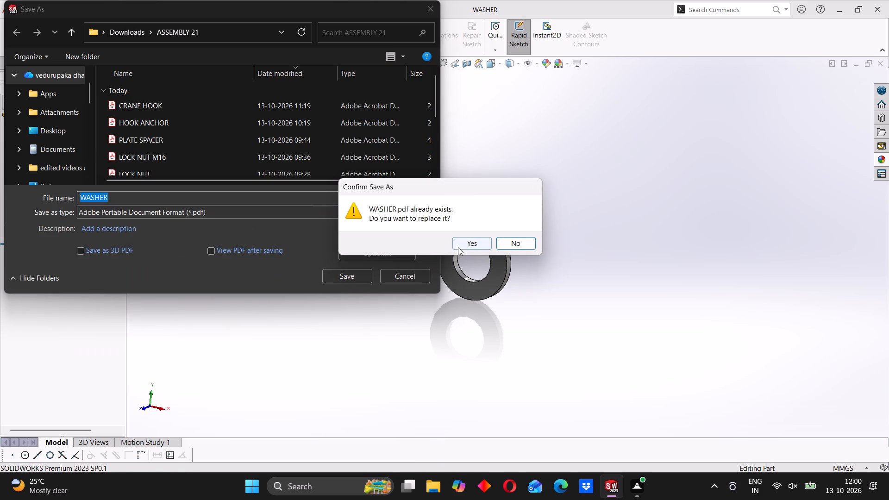
pyautogui.click(460, 246)
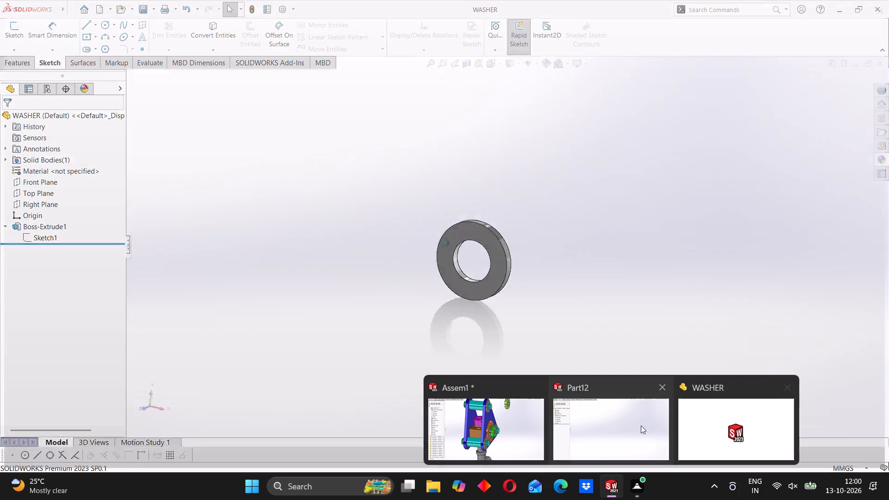
# Switch to the blank Part12 document and close it.
pyautogui.click(632, 426)
pyautogui.click(881, 66)
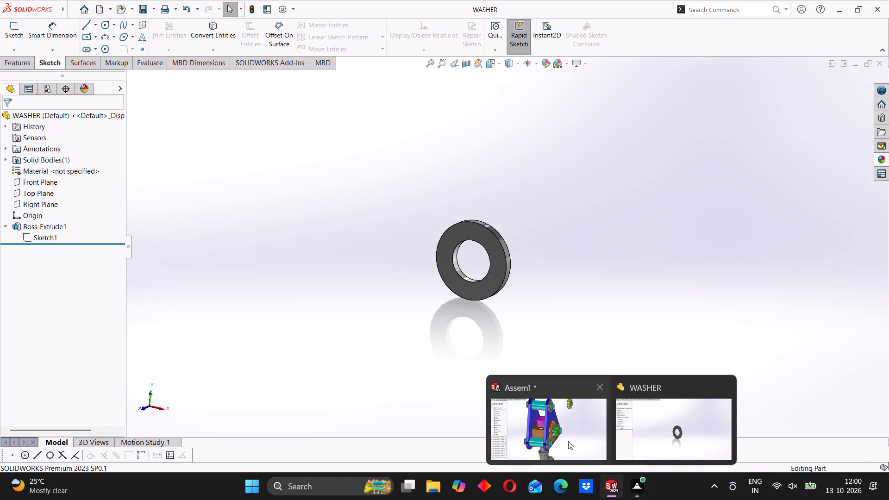
# Return to the Assem1 assembly and rebuild it with the changed washer.
pyautogui.click(568, 441)
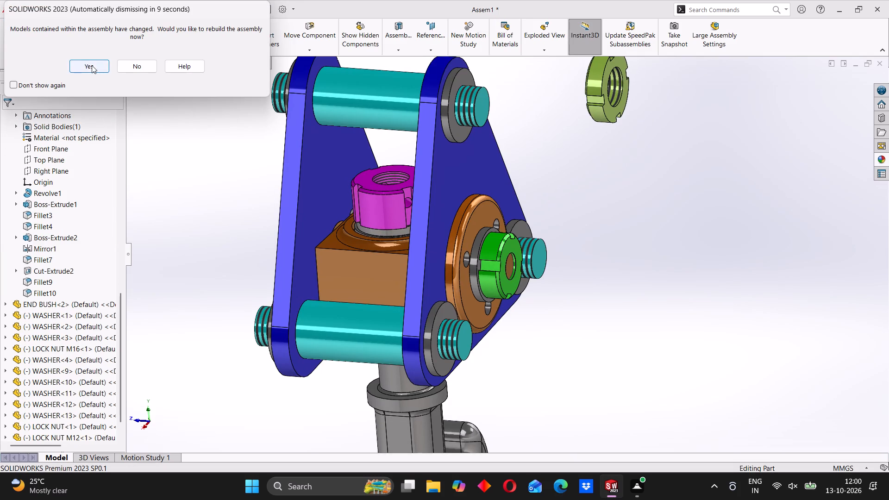
pyautogui.click(92, 65)
# Delete the WASHER<1> component from the lower plate spacer's threaded end, together with its dependent mates.
pyautogui.moveTo(528, 285); pyautogui.dragTo(510, 286, button='middle')
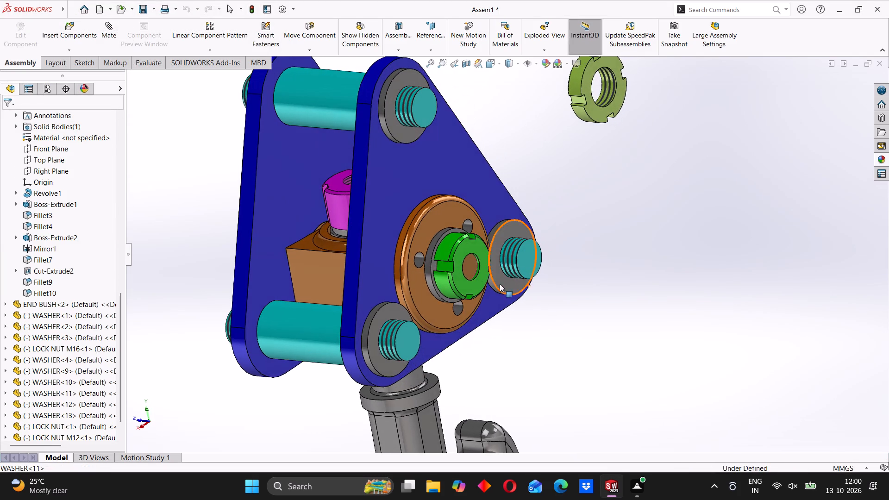
pyautogui.scroll(-1, 439, 267)
pyautogui.moveTo(384, 340); pyautogui.dragTo(369, 351, button='middle')
pyautogui.scroll(-4, 375, 343)
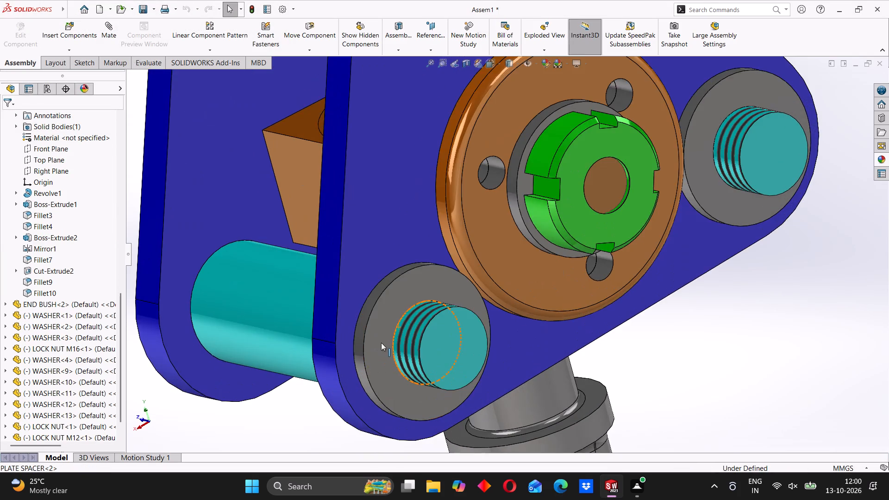
pyautogui.moveTo(388, 344); pyautogui.dragTo(415, 334, button='middle')
pyautogui.moveTo(400, 304); pyautogui.dragTo(389, 309)
pyautogui.scroll(3, 413, 293)
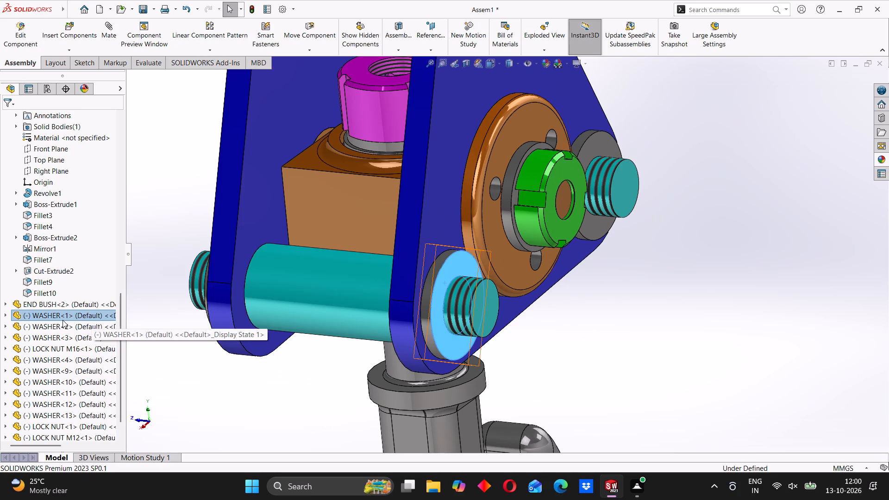
pyautogui.rightClick(63, 319)
pyautogui.scroll(2, 394, 275)
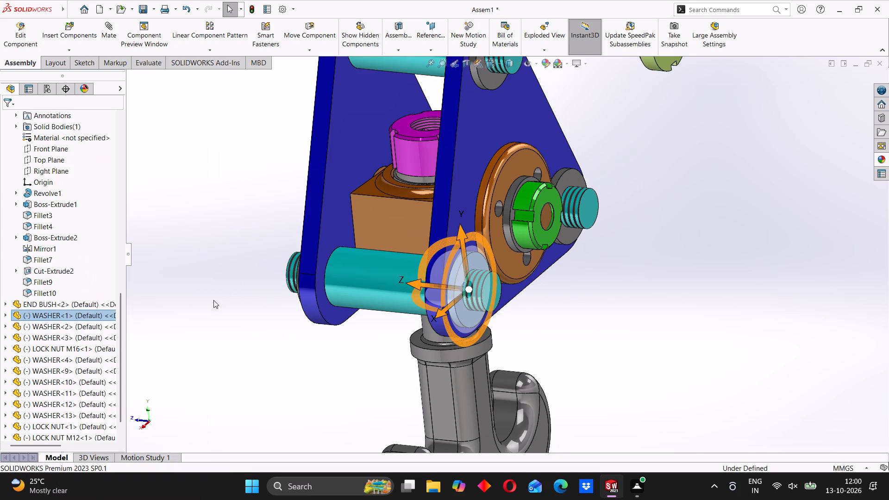
pyautogui.rightClick(85, 314)
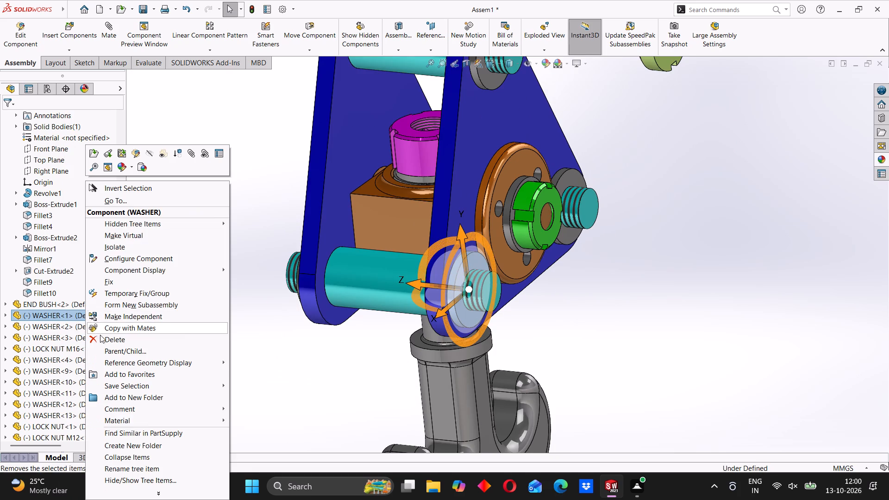
pyautogui.click(103, 338)
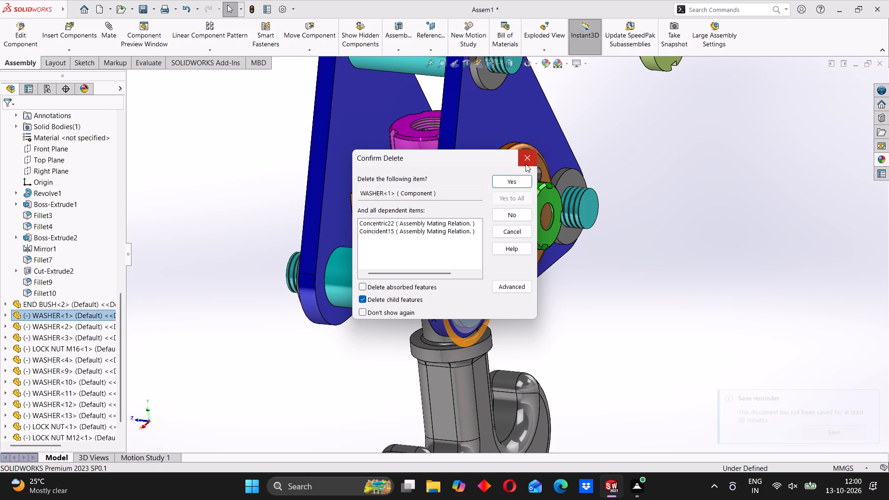
pyautogui.click(509, 183)
# Copy the washer at the side plate's outer corner spacer and place the copy in open space beside the plate.
pyautogui.scroll(3, 493, 265)
pyautogui.moveTo(561, 270); pyautogui.dragTo(558, 270, button='middle')
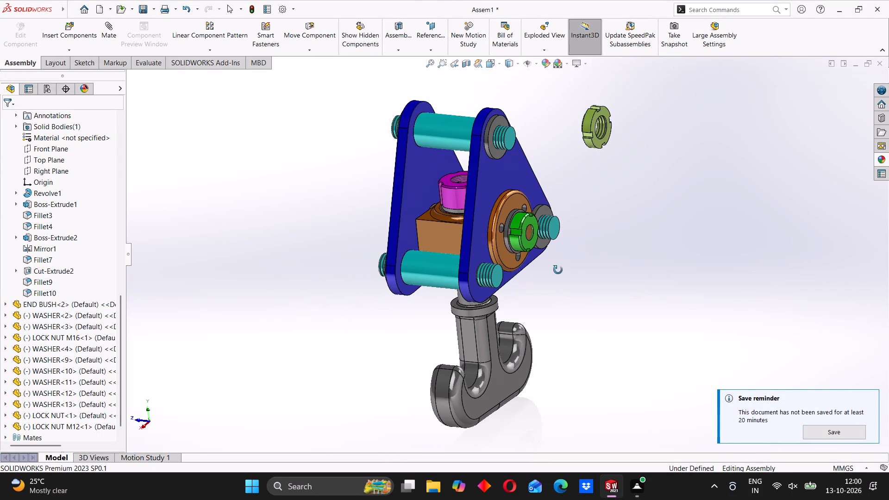
pyautogui.moveTo(558, 270); pyautogui.dragTo(535, 258, button='middle')
pyautogui.keyDown('ctrl'); pyautogui.moveTo(541, 210); pyautogui.dragTo(589, 206); pyautogui.keyUp('ctrl')
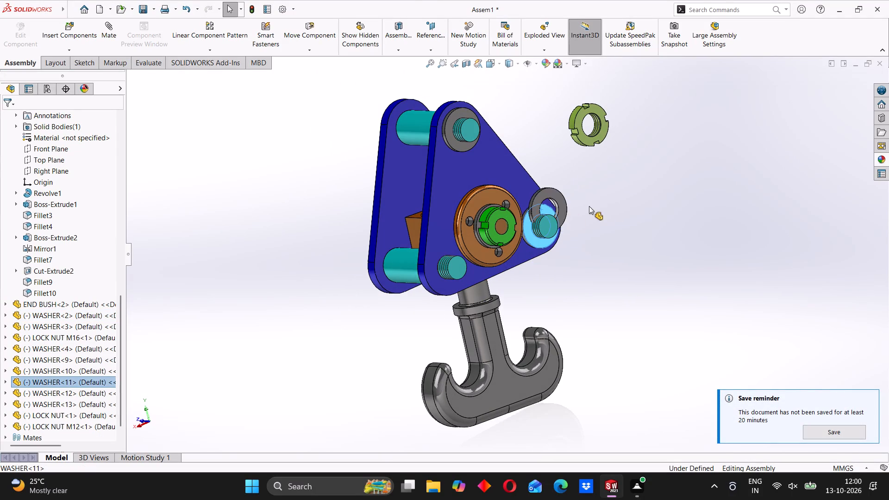
pyautogui.keyDown('ctrl'); pyautogui.moveTo(589, 206); pyautogui.dragTo(622, 201); pyautogui.keyUp('ctrl')
pyautogui.scroll(-2, 615, 205)
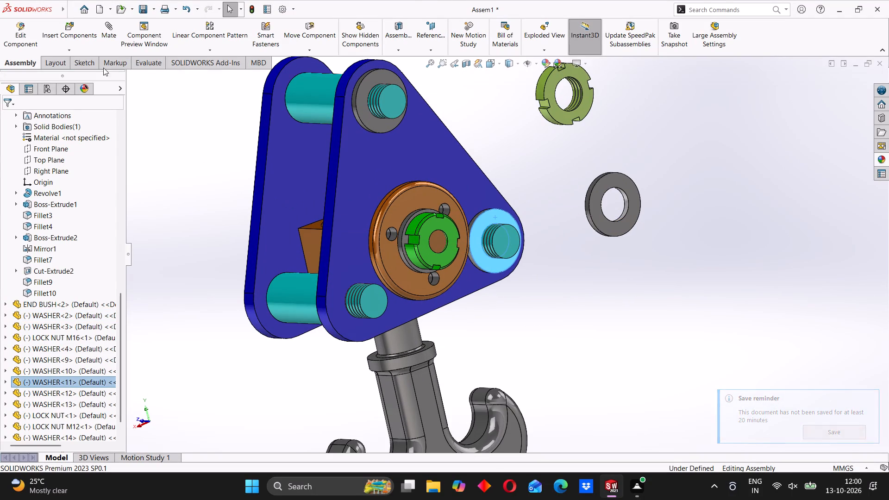
# Add a concentric mate between the new washer's hole and the lower plate spacer's threaded end.
pyautogui.click(105, 30)
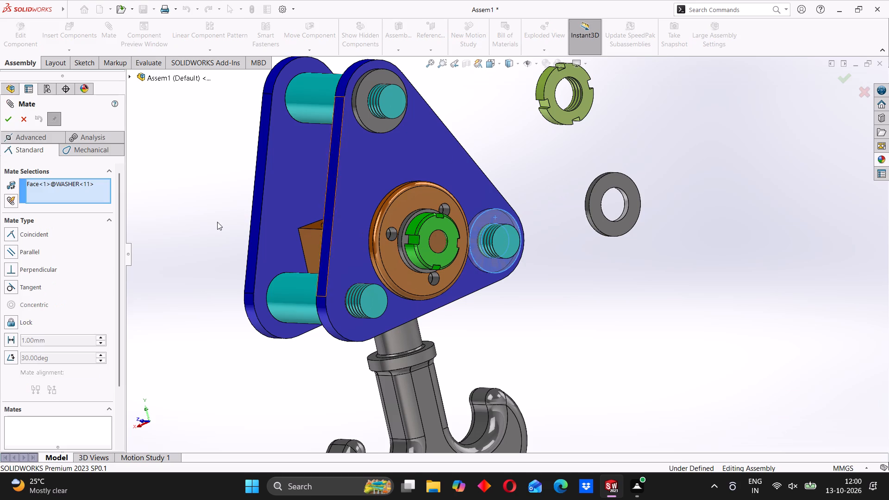
pyautogui.rightClick(91, 182)
pyautogui.click(106, 196)
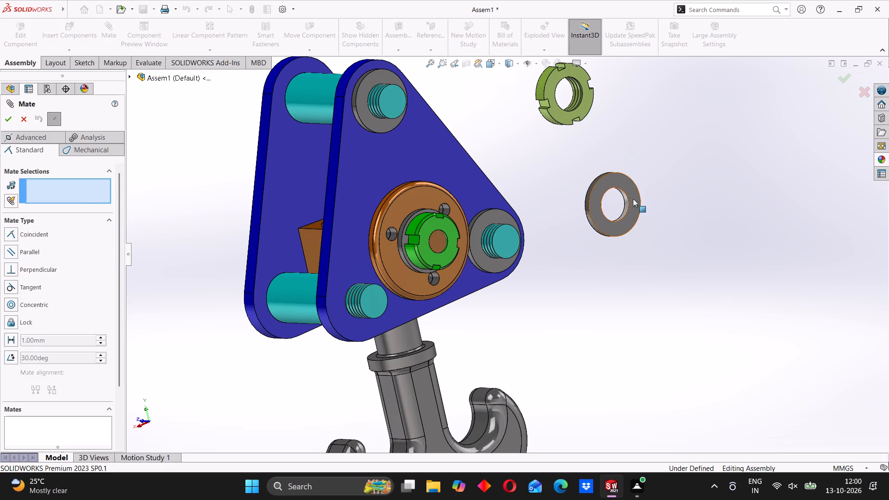
pyautogui.click(625, 199)
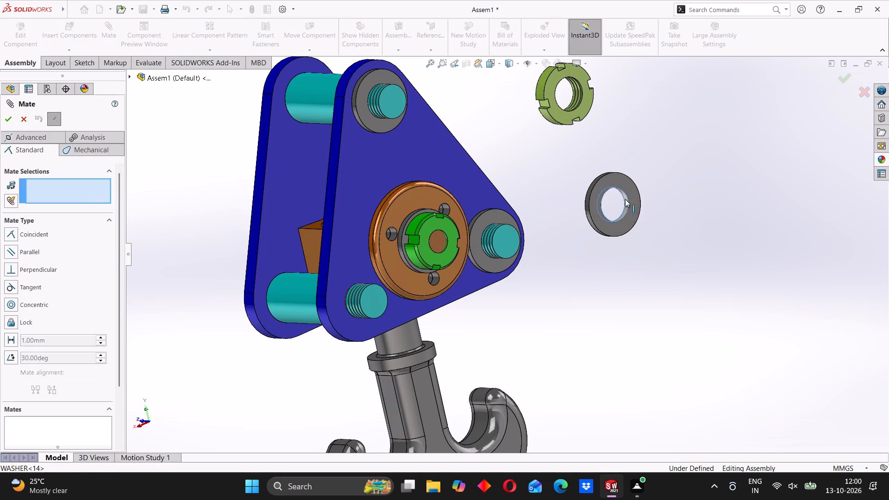
pyautogui.click(355, 300)
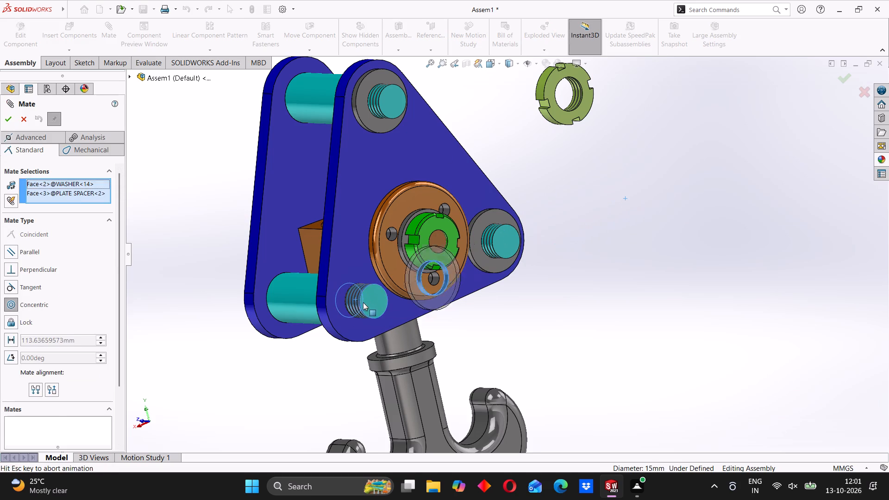
pyautogui.click(357, 319)
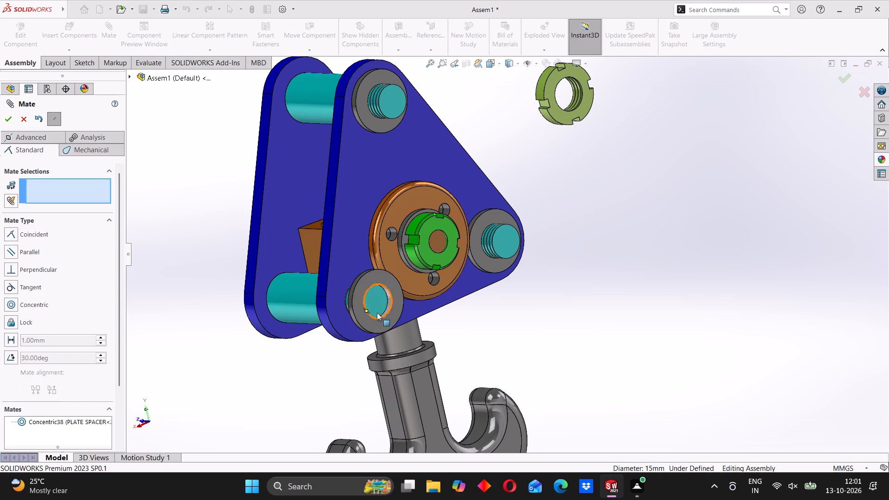
# Slide the new washer clear of the lower plate spacer's thread and mate its inner face coincident with the support plate's outer face.
pyautogui.moveTo(377, 295); pyautogui.dragTo(358, 289, button='middle')
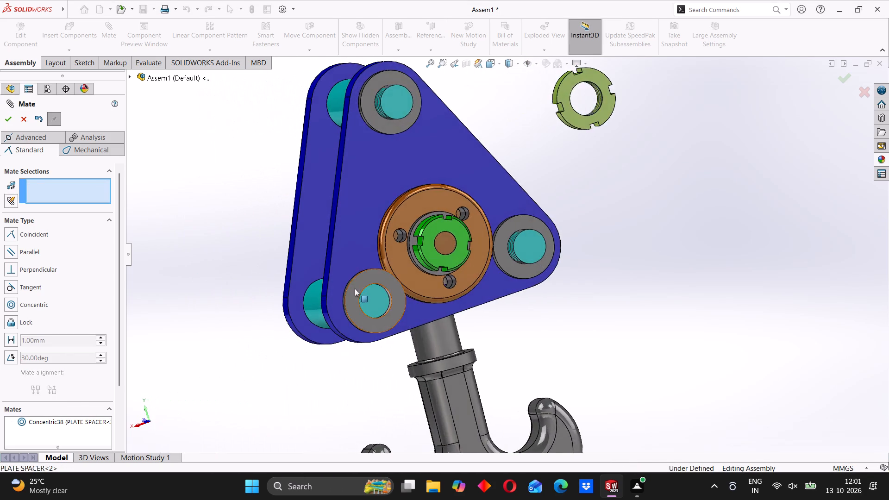
pyautogui.scroll(-3, 355, 288)
pyautogui.scroll(-4, 408, 275)
pyautogui.moveTo(420, 287); pyautogui.dragTo(436, 286, button='middle')
pyautogui.moveTo(429, 262); pyautogui.dragTo(438, 259)
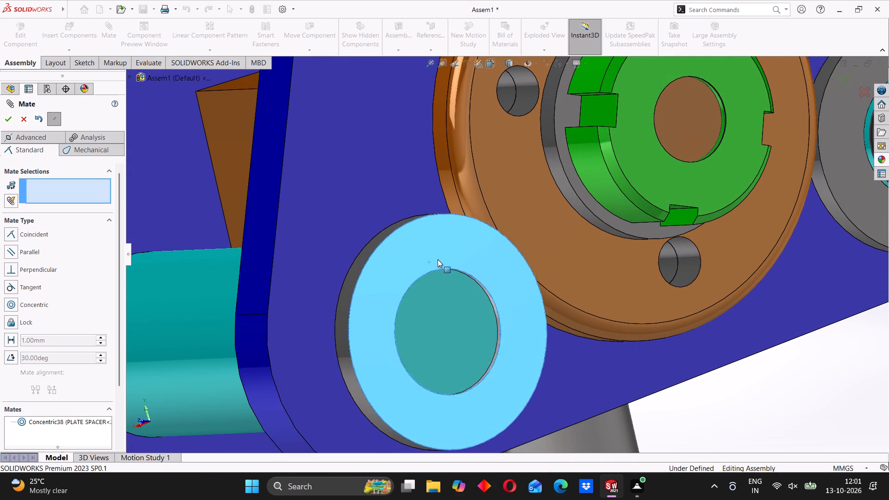
pyautogui.moveTo(438, 259); pyautogui.dragTo(479, 250)
pyautogui.moveTo(423, 303); pyautogui.dragTo(476, 305, button='middle')
pyautogui.scroll(-2, 388, 299)
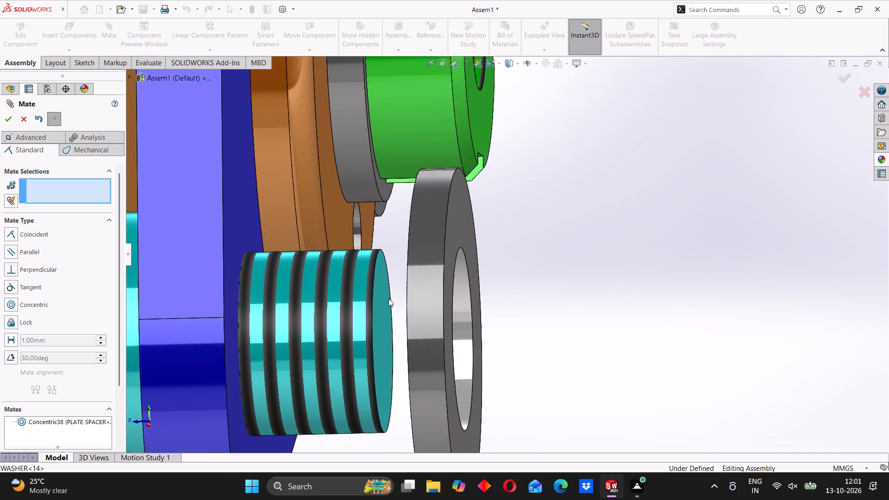
pyautogui.moveTo(385, 310); pyautogui.dragTo(417, 309, button='middle')
pyautogui.click(448, 240)
pyautogui.scroll(2, 445, 258)
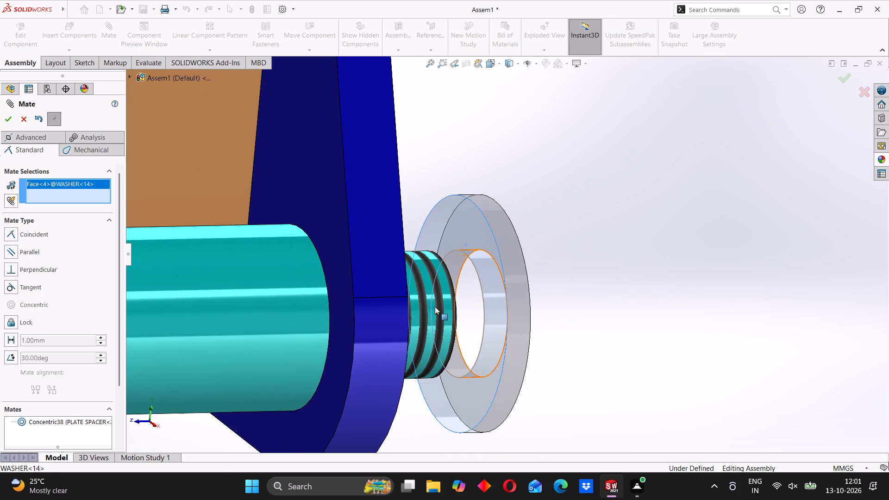
pyautogui.scroll(3, 435, 306)
pyautogui.moveTo(436, 306); pyautogui.dragTo(414, 306, button='middle')
pyautogui.scroll(3, 415, 304)
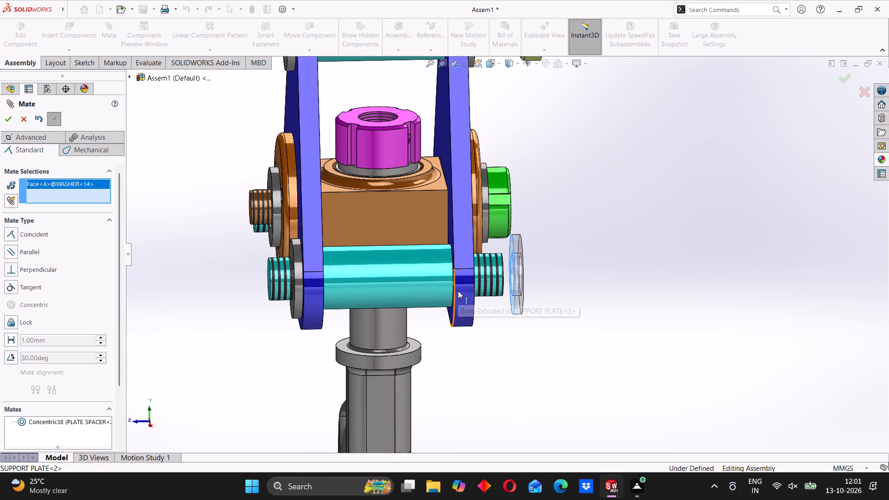
pyautogui.moveTo(458, 291); pyautogui.dragTo(432, 305, button='middle')
pyautogui.click(476, 268)
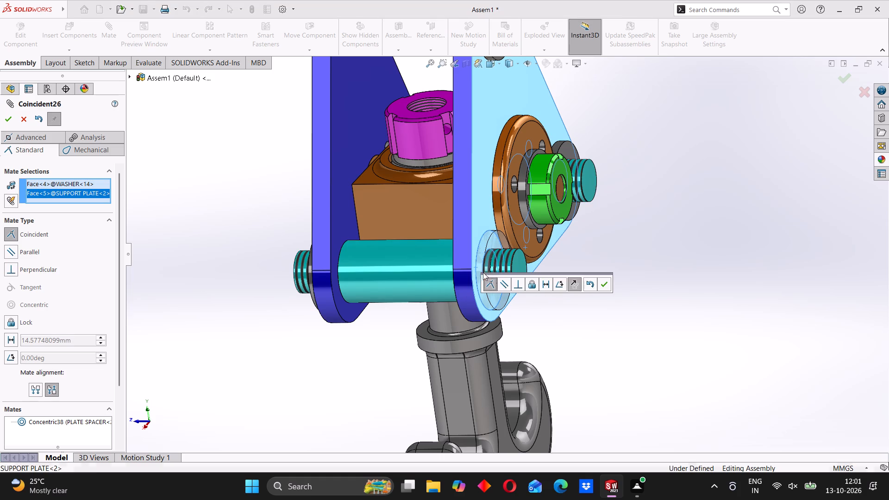
pyautogui.click(607, 284)
# Examine the fit of the M16 lock nut and the washer beneath it on the central block, and end the mating session.
pyautogui.scroll(3, 433, 180)
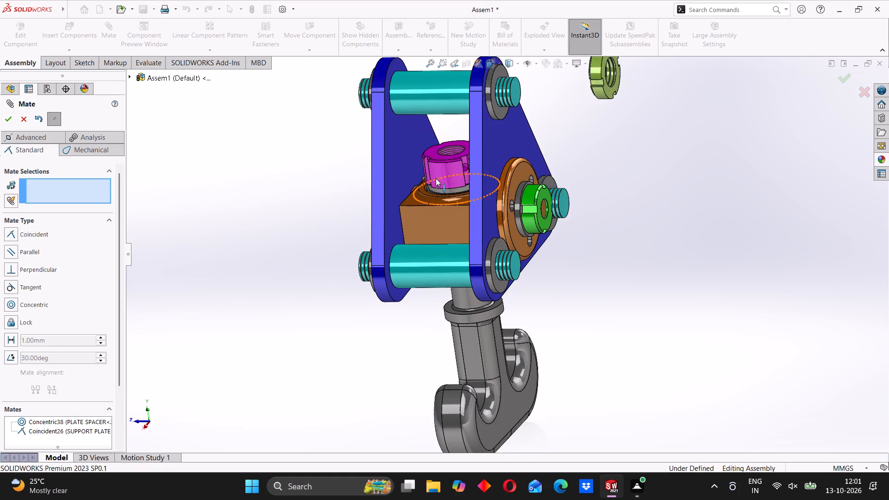
pyautogui.moveTo(448, 196); pyautogui.dragTo(460, 204, button='middle')
pyautogui.scroll(-2, 456, 200)
pyautogui.moveTo(445, 205); pyautogui.dragTo(466, 202, button='middle')
pyautogui.scroll(-2, 460, 200)
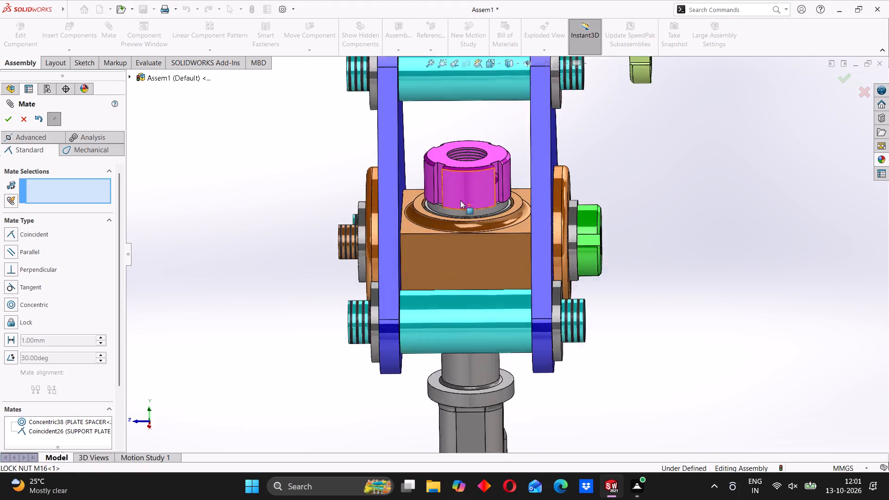
pyautogui.scroll(-5, 460, 200)
pyautogui.moveTo(498, 238); pyautogui.dragTo(496, 213, button='middle')
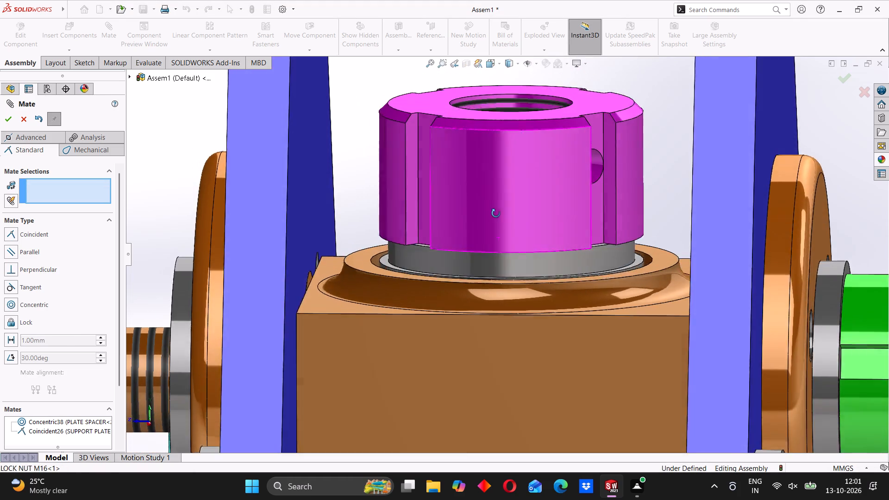
pyautogui.moveTo(496, 213); pyautogui.dragTo(489, 253, button='middle')
pyautogui.scroll(6, 490, 250)
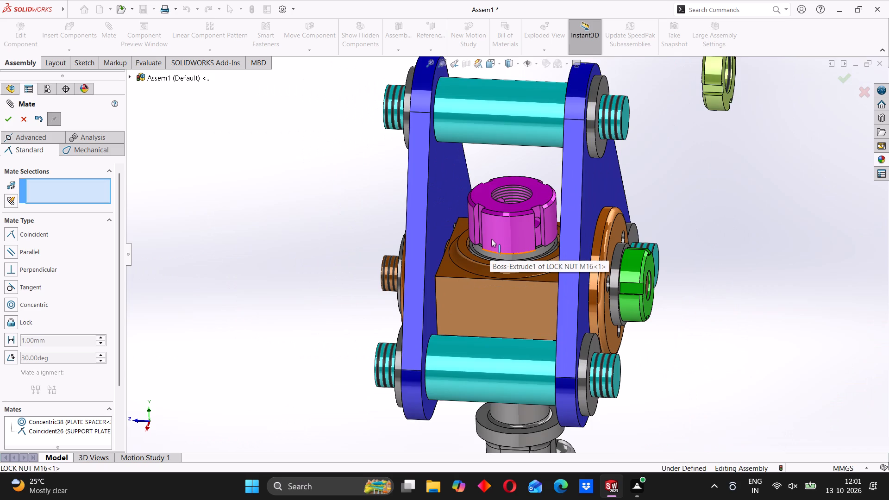
pyautogui.scroll(-1, 491, 237)
pyautogui.scroll(2, 491, 237)
pyautogui.scroll(-10, 496, 265)
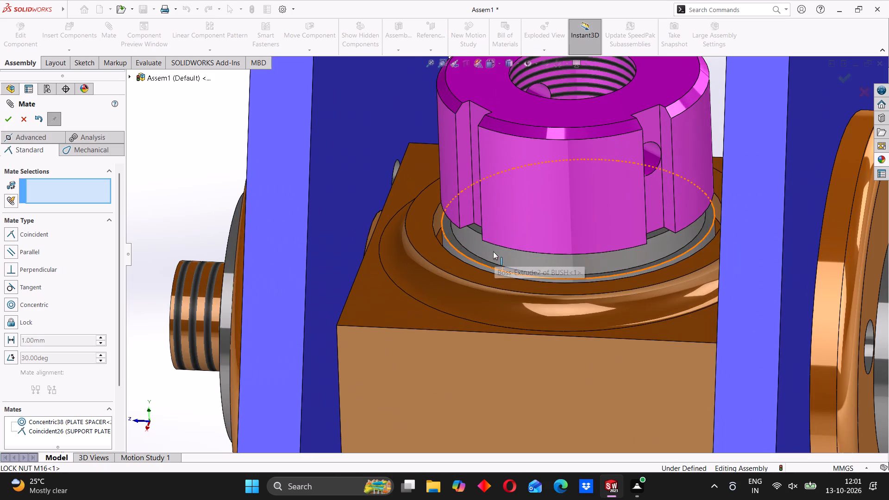
pyautogui.scroll(8, 513, 198)
pyautogui.click(372, 235)
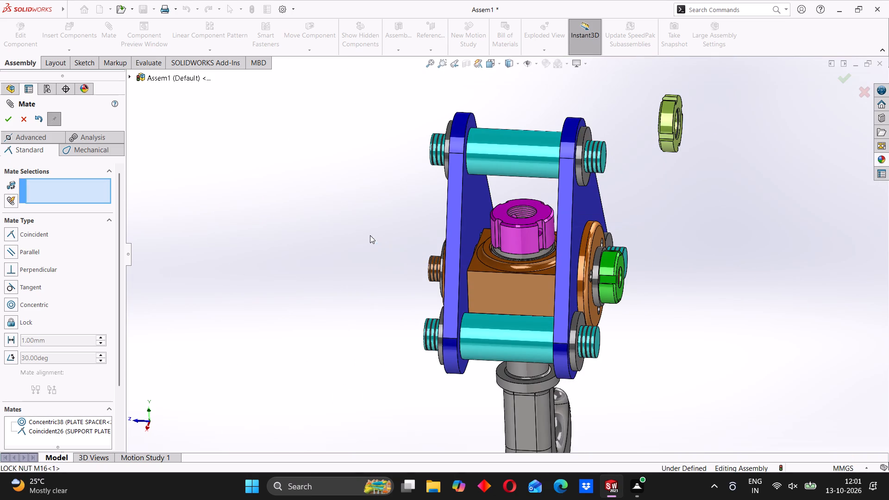
pyautogui.click(27, 119)
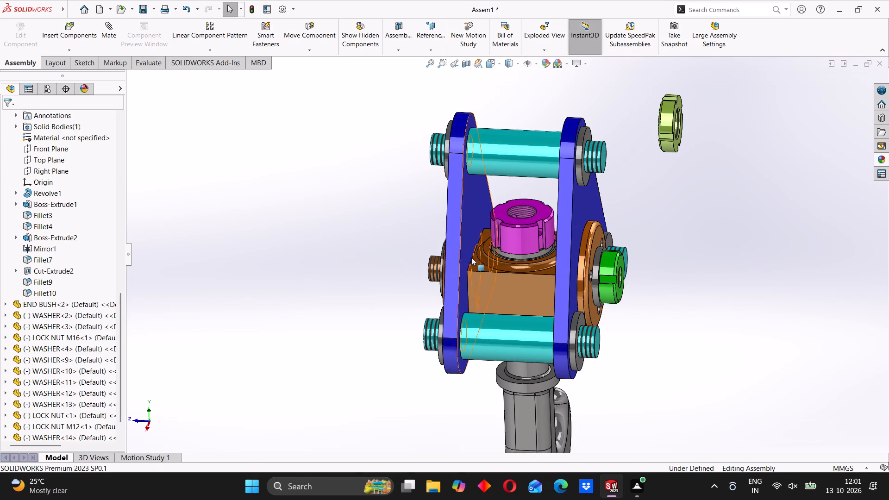
# Delete the WASHER<3> component beneath the M16 lock nut, together with its dependent mates.
pyautogui.scroll(-4, 515, 256)
pyautogui.moveTo(514, 213); pyautogui.dragTo(516, 190)
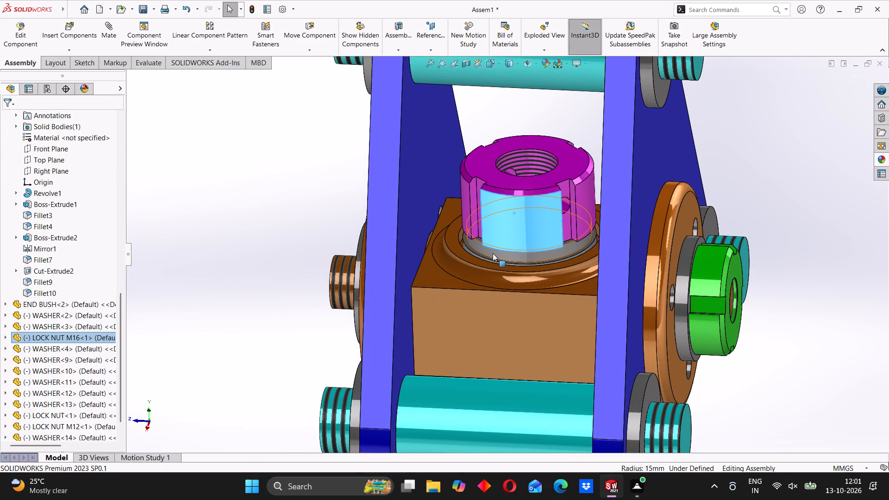
pyautogui.rightClick(494, 254)
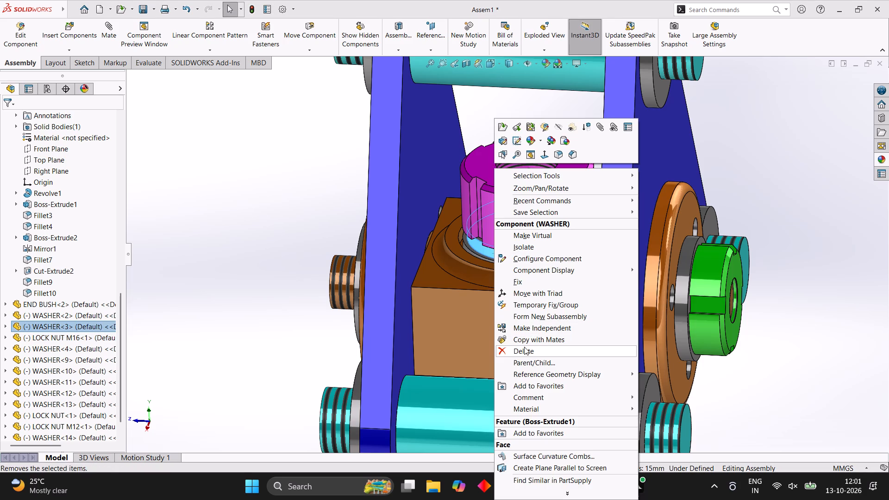
pyautogui.click(524, 346)
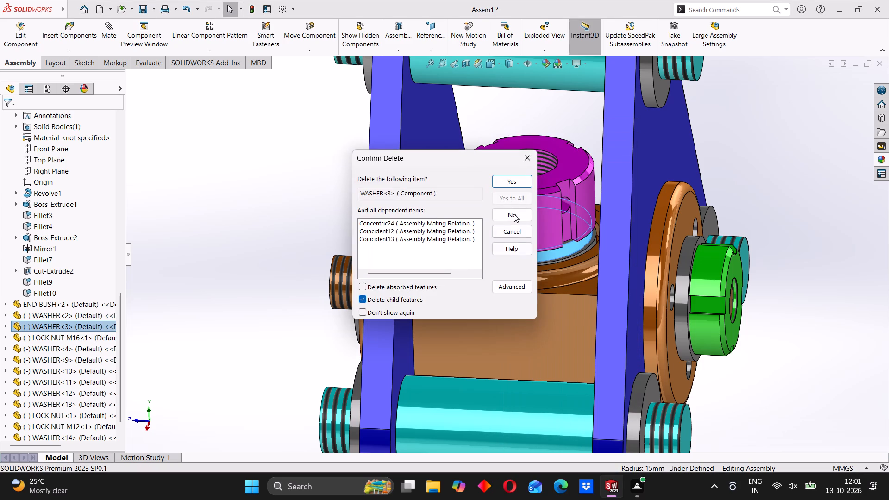
pyautogui.click(512, 181)
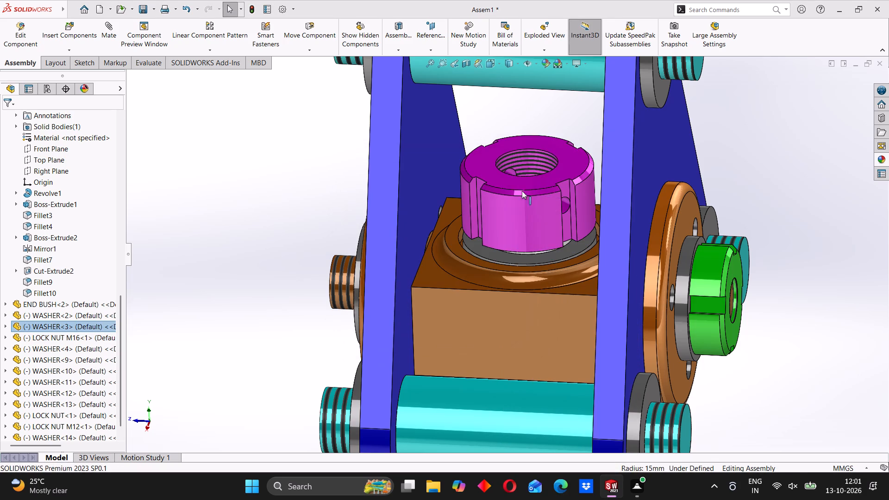
# Move the M16 lock nut upward, clear of the bush on the central block.
pyautogui.moveTo(530, 226); pyautogui.dragTo(534, 122)
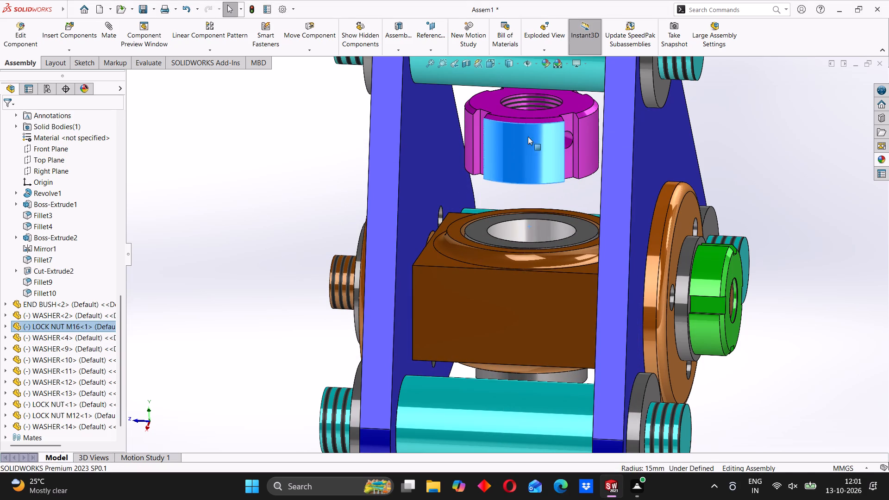
pyautogui.click(270, 194)
pyautogui.moveTo(499, 217); pyautogui.dragTo(499, 228, button='middle')
pyautogui.scroll(4, 497, 231)
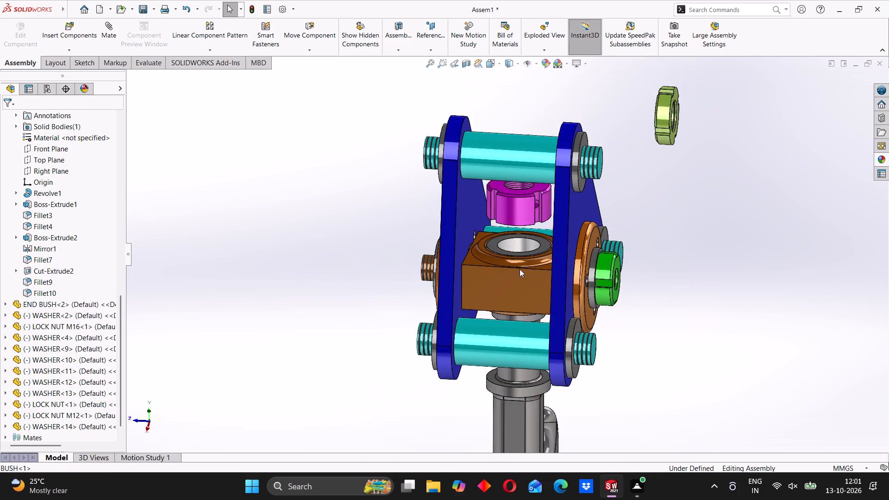
pyautogui.scroll(2, 543, 313)
pyautogui.moveTo(548, 315); pyautogui.dragTo(517, 302, button='middle')
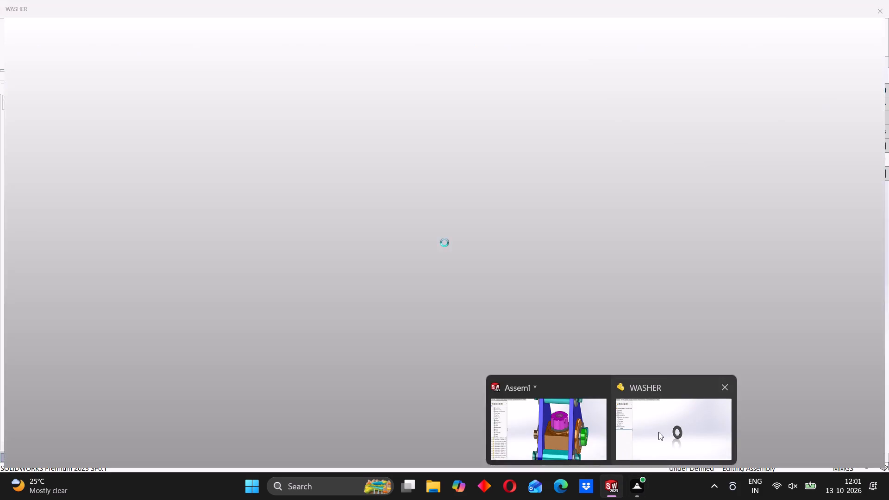
# Switch to the WASHER part and create a new part document from there.
pyautogui.click(658, 432)
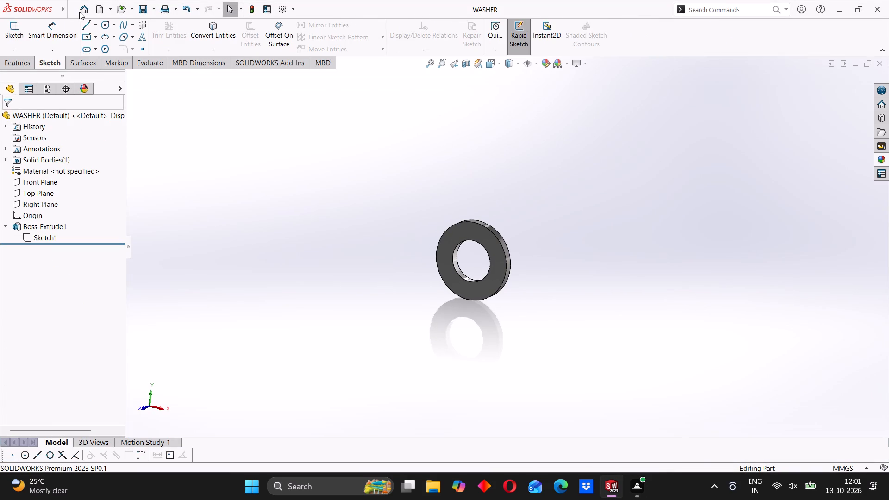
pyautogui.click(79, 12)
pyautogui.click(247, 166)
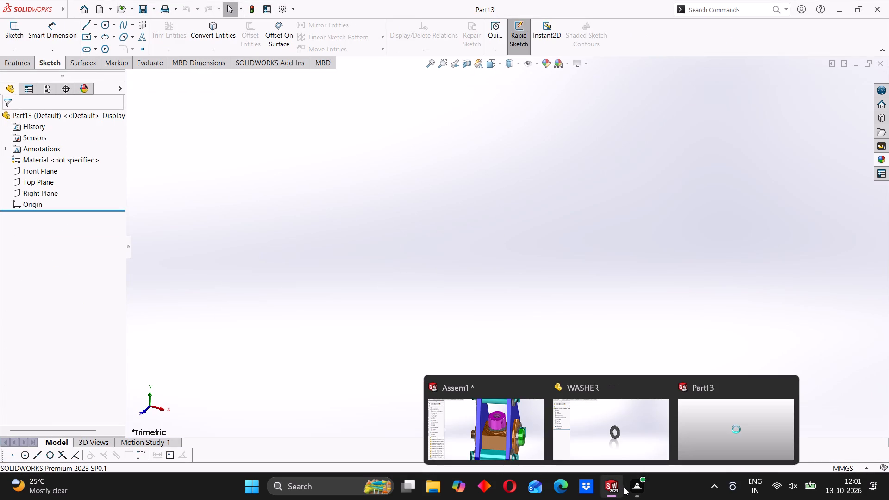
# Return to the WASHER part window and close that document.
pyautogui.click(616, 439)
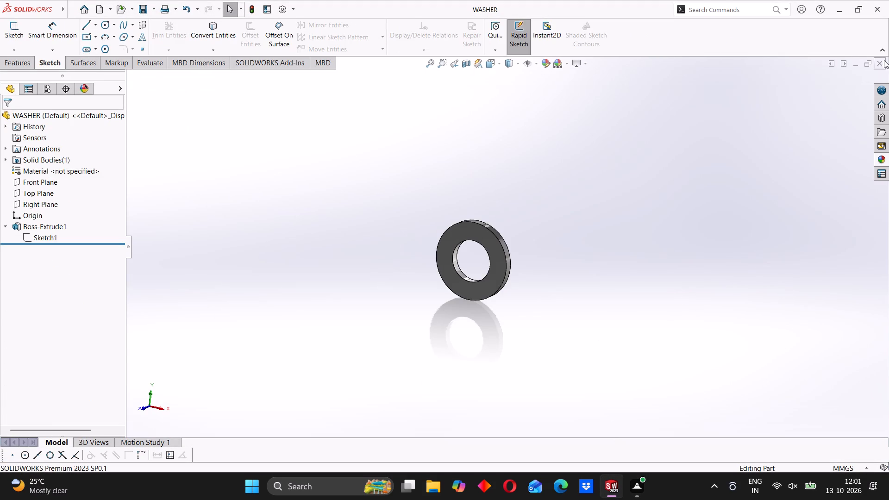
pyautogui.click(881, 62)
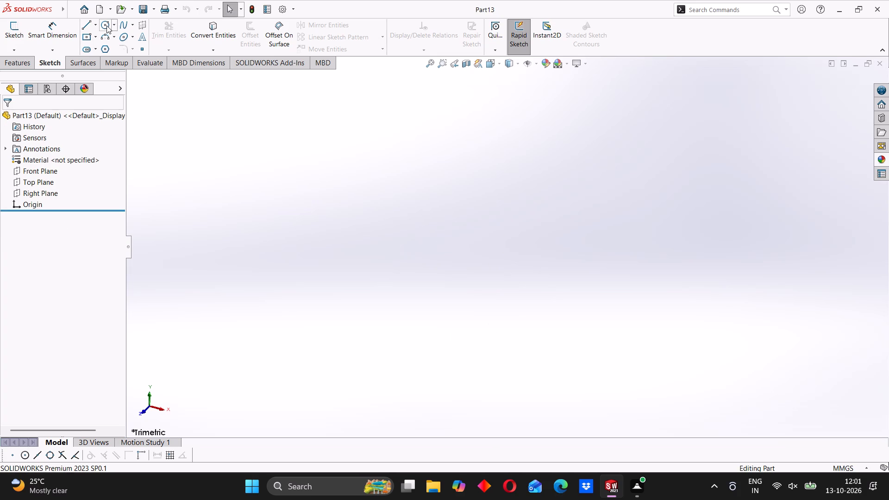
# Start a sketch on the Front Plane and draw a circle centred on the origin, dimensioned to 30 mm diameter.
pyautogui.click(50, 172)
pyautogui.click(54, 159)
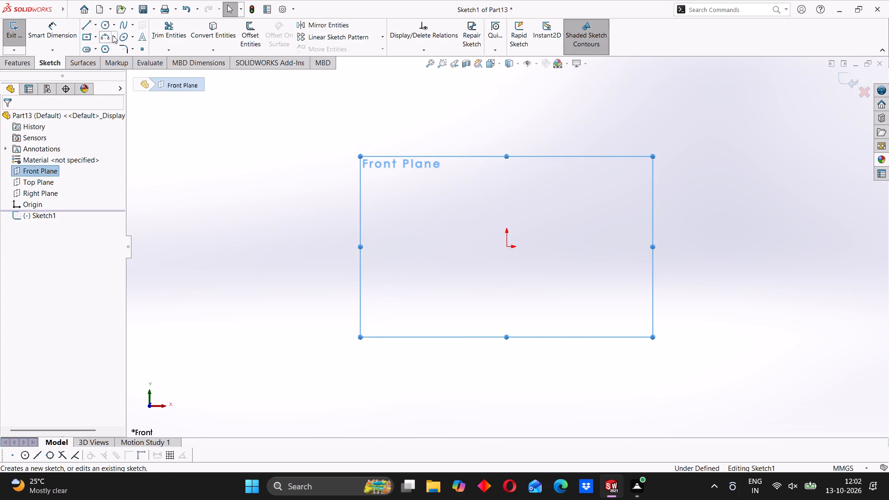
pyautogui.click(107, 28)
pyautogui.click(505, 247)
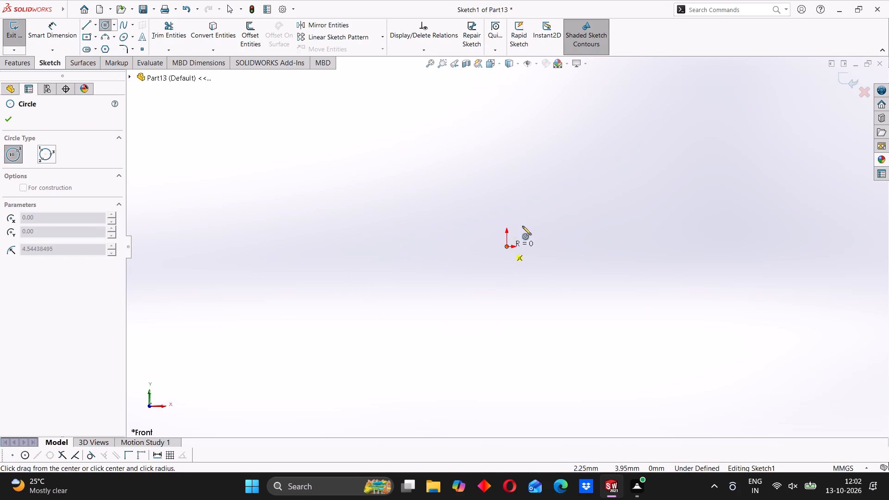
pyautogui.click(546, 185)
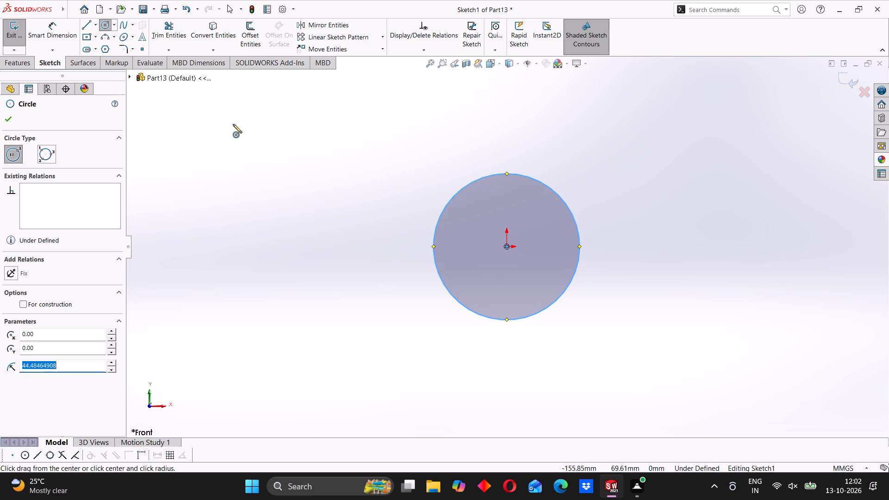
pyautogui.click(34, 22)
pyautogui.click(534, 179)
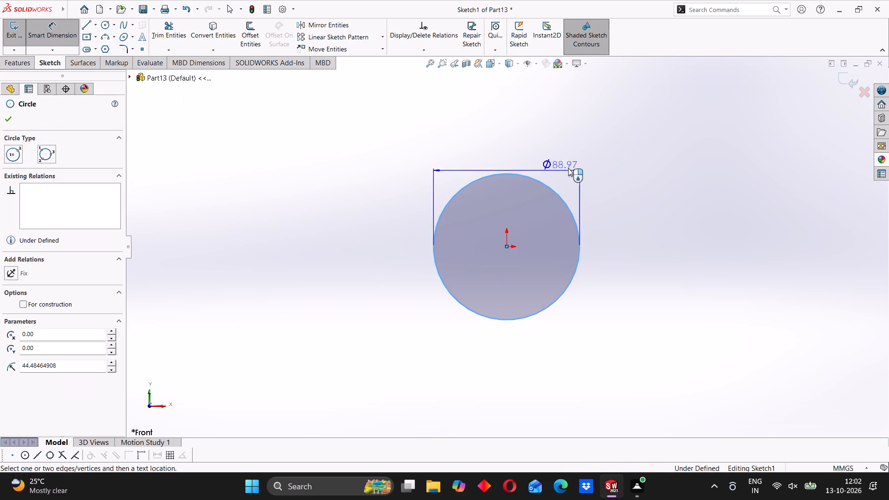
pyautogui.click(580, 166)
pyautogui.write('30')
pyautogui.press('Return')
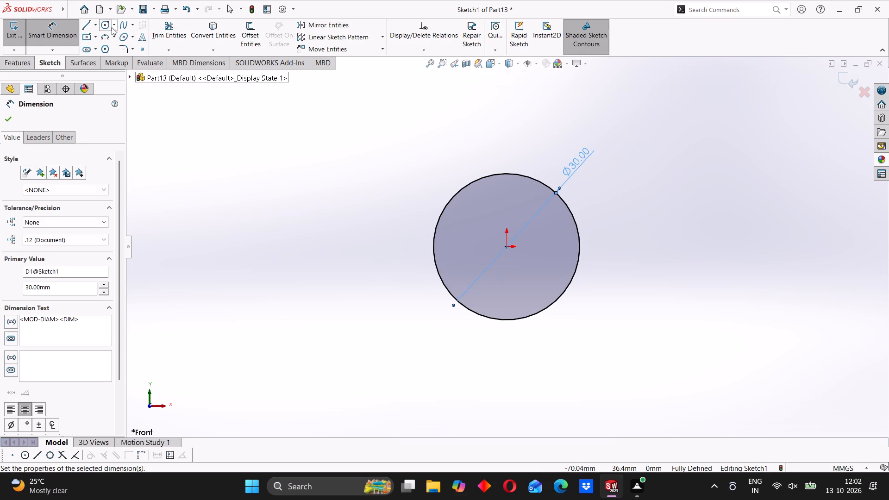
# Draw a second circle centred on the origin and dimension its diameter to 17 mm for the washer hole.
pyautogui.click(107, 27)
pyautogui.click(505, 247)
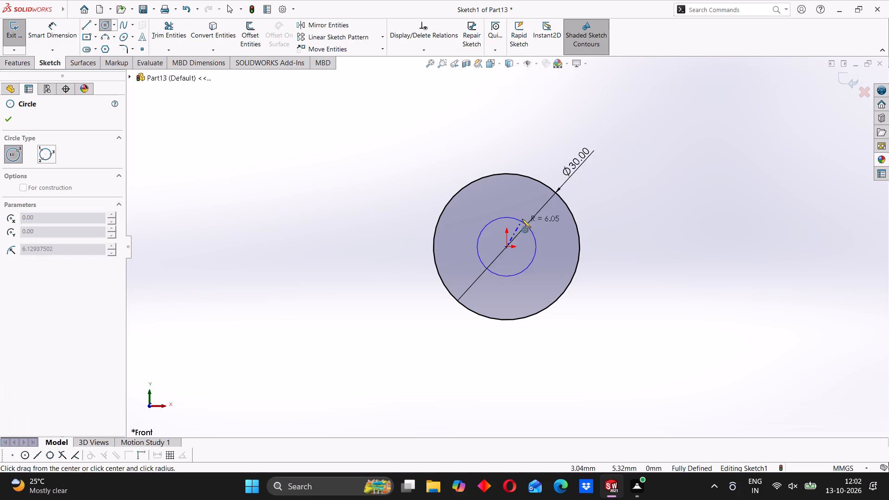
pyautogui.click(523, 218)
pyautogui.write('17')
pyautogui.press('Return')
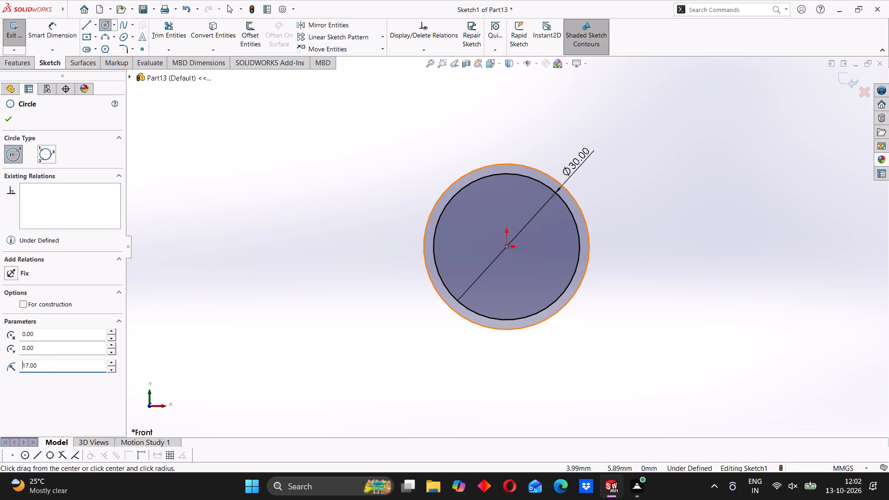
pyautogui.click(57, 31)
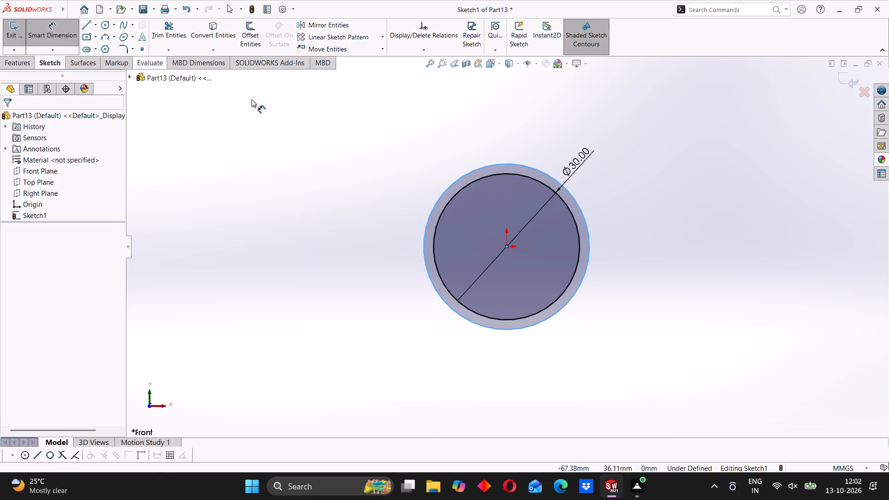
pyautogui.click(469, 171)
pyautogui.click(626, 214)
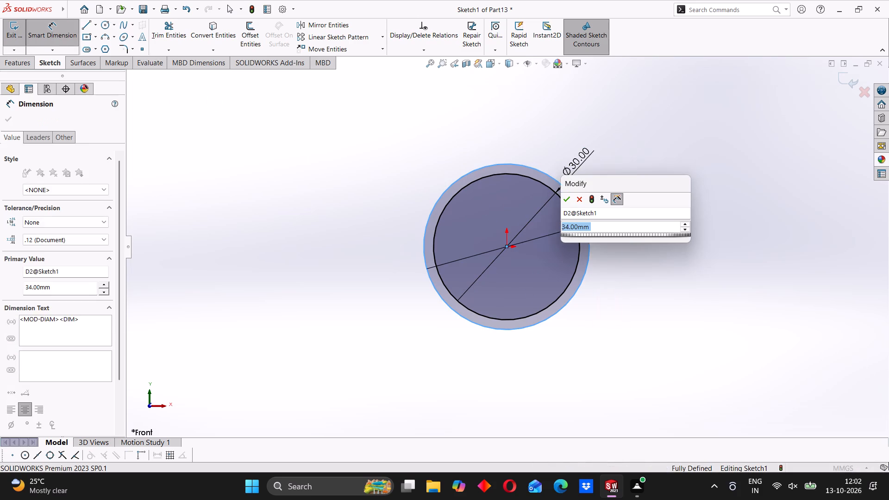
pyautogui.write('17')
pyautogui.press('Return')
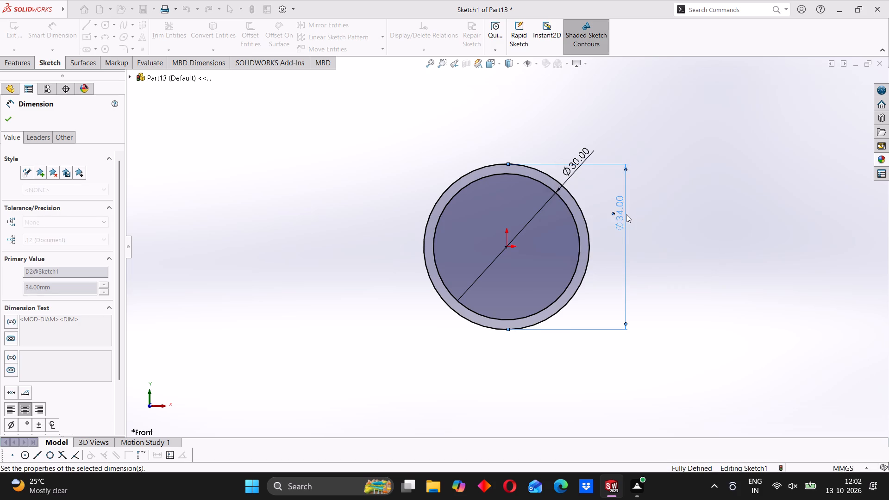
pyautogui.click(356, 196)
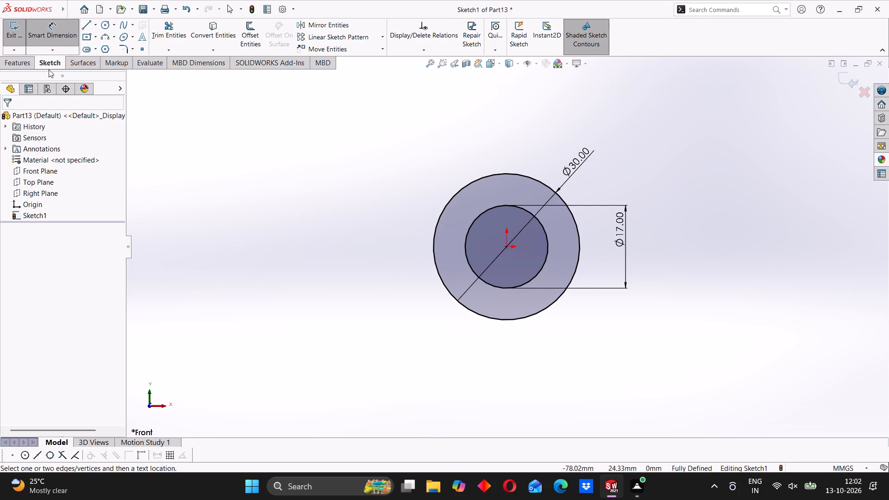
# Extrude the washer ring sketch as a blind boss with a depth of 3 mm.
pyautogui.click(17, 63)
pyautogui.click(18, 37)
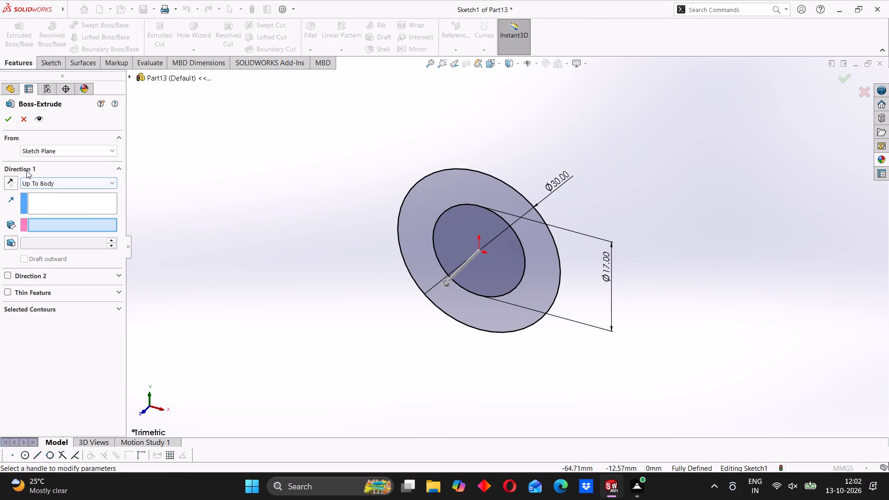
pyautogui.click(38, 187)
pyautogui.click(42, 191)
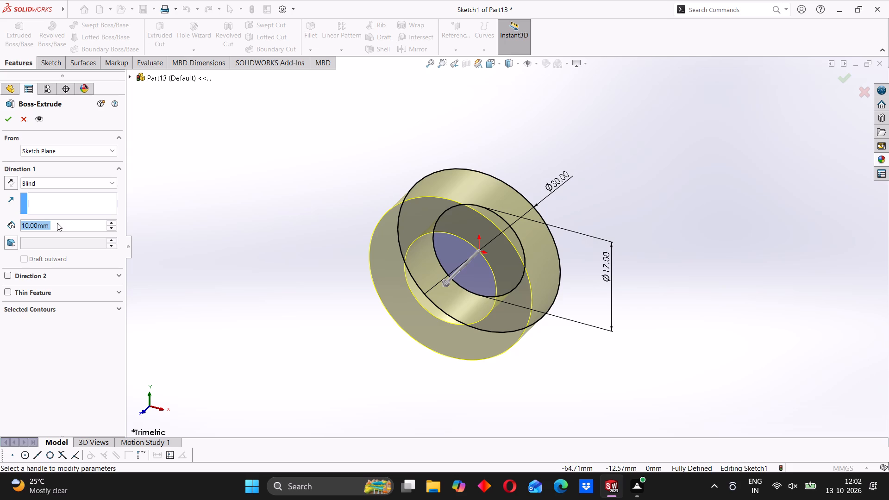
pyautogui.press('3')
pyautogui.press('Return')
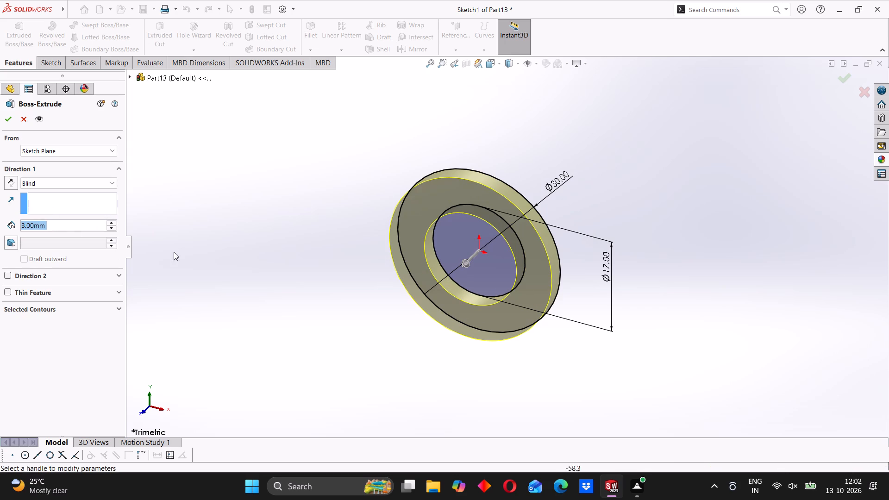
pyautogui.click(12, 121)
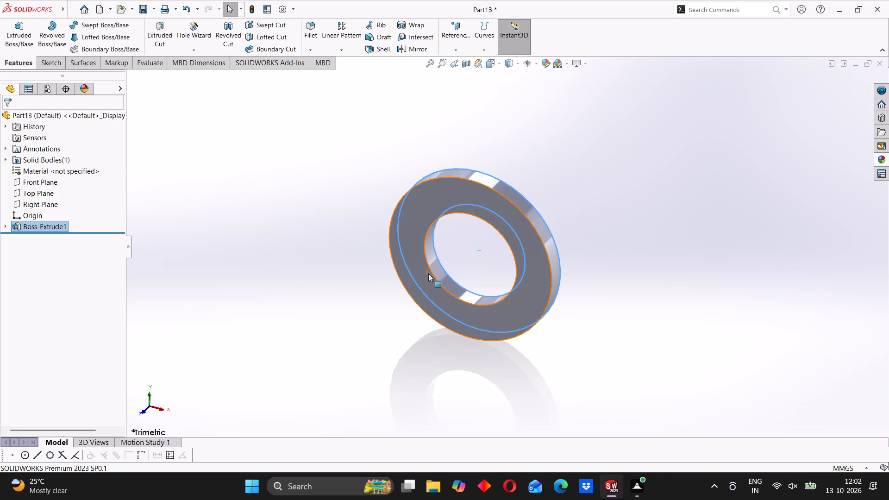
# Apply the dark grey colour from the standard swatches to the washer body.
pyautogui.moveTo(459, 305); pyautogui.dragTo(402, 291, button='middle')
pyautogui.click(363, 288)
pyautogui.moveTo(420, 282); pyautogui.dragTo(439, 275, button='middle')
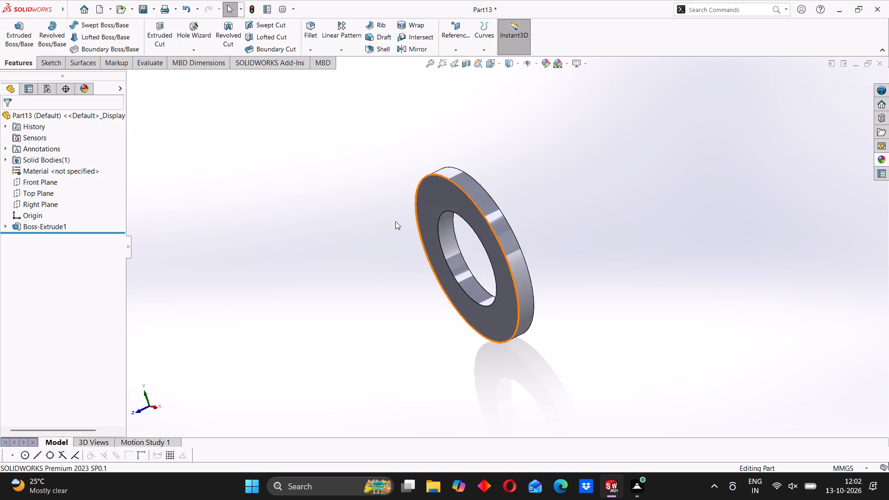
pyautogui.moveTo(420, 257); pyautogui.dragTo(455, 238, button='middle')
pyautogui.rightClick(424, 203)
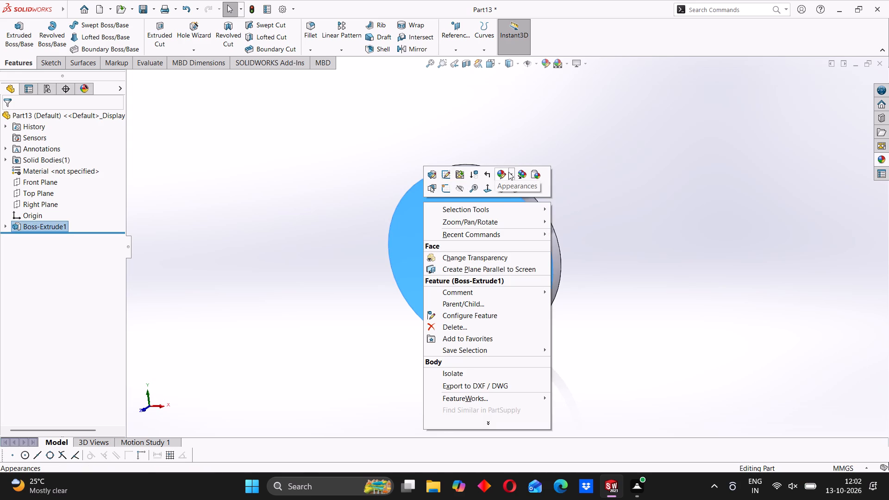
pyautogui.click(509, 172)
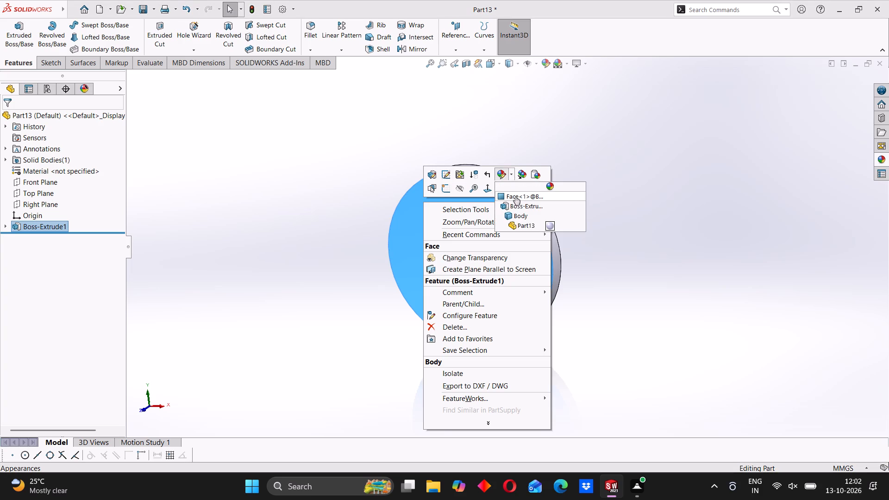
pyautogui.click(515, 214)
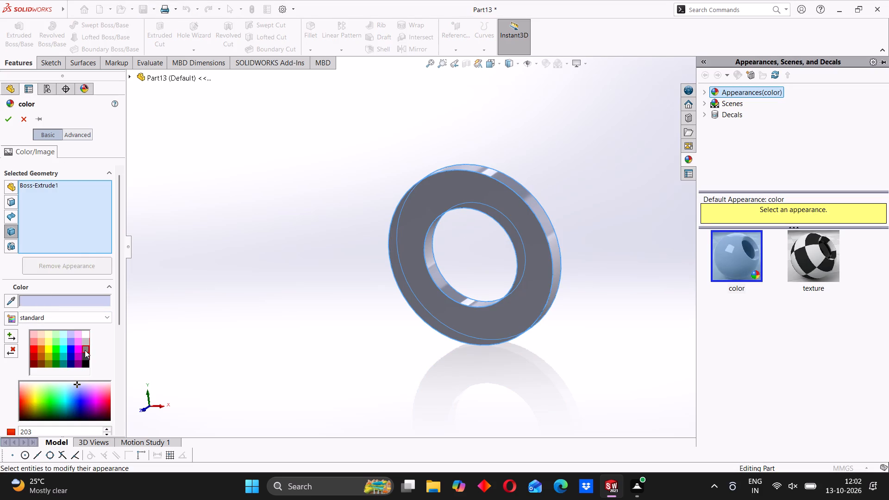
pyautogui.click(85, 350)
pyautogui.click(9, 122)
pyautogui.moveTo(351, 246); pyautogui.dragTo(308, 247, button='middle')
pyautogui.click(304, 239)
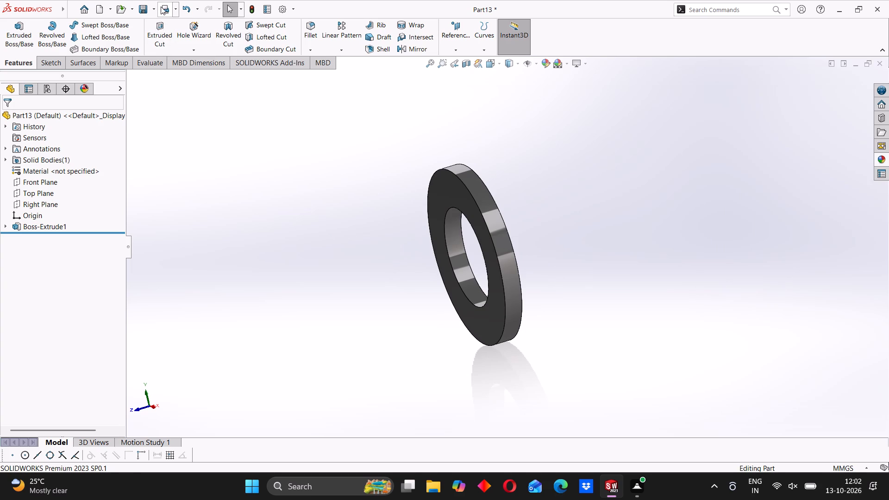
# Save the new part as WASHER 2 in the ASSEMBLY 21 folder.
pyautogui.click(155, 7)
pyautogui.click(163, 32)
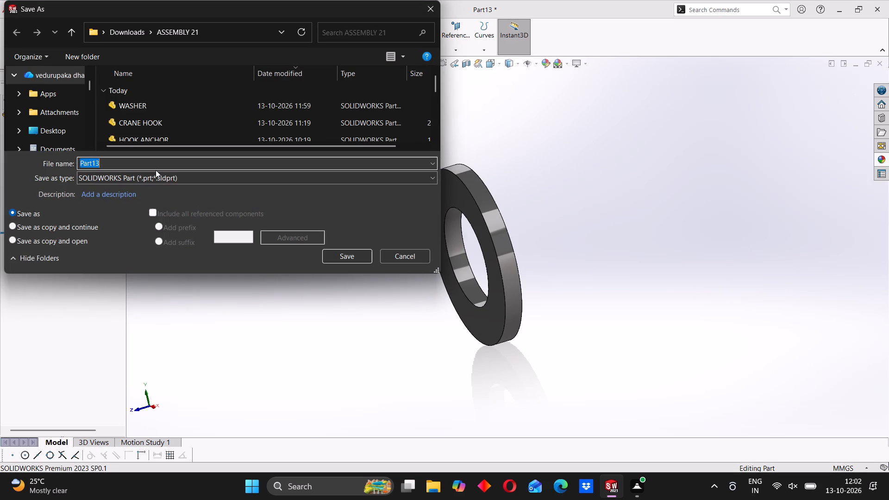
pyautogui.write('WAS')
pyautogui.write('HER')
pyautogui.press('space')
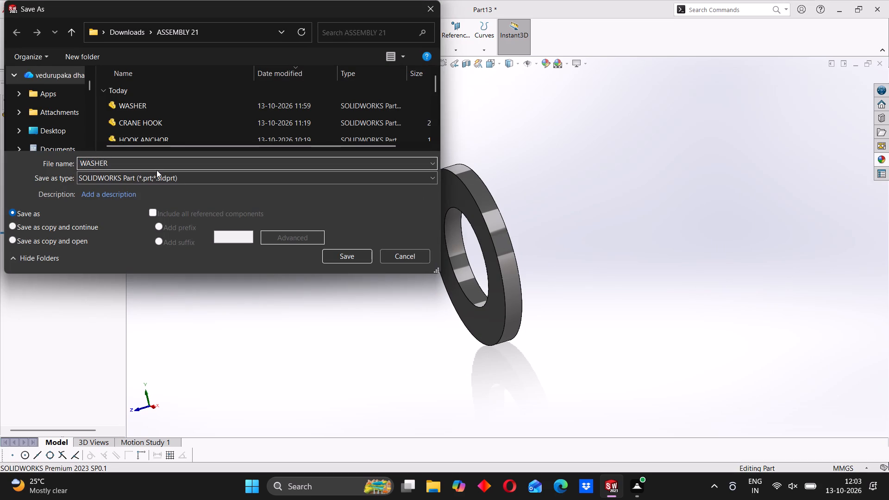
pyautogui.press('2')
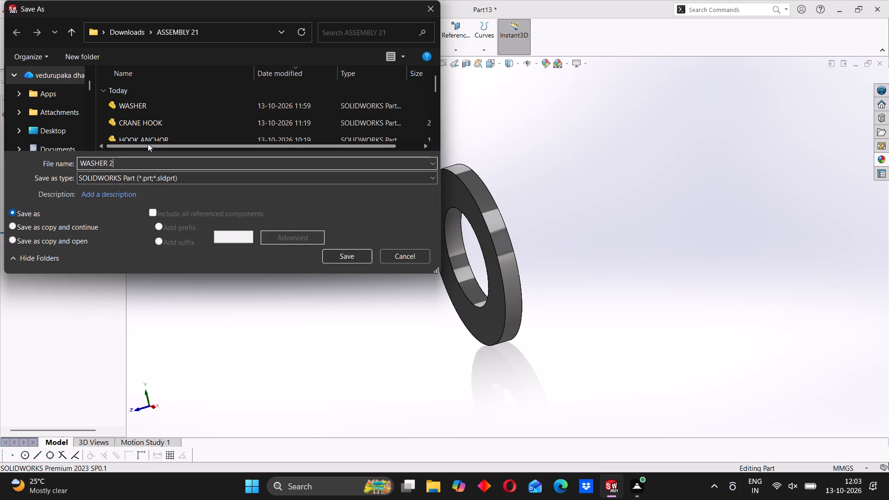
pyautogui.click(334, 258)
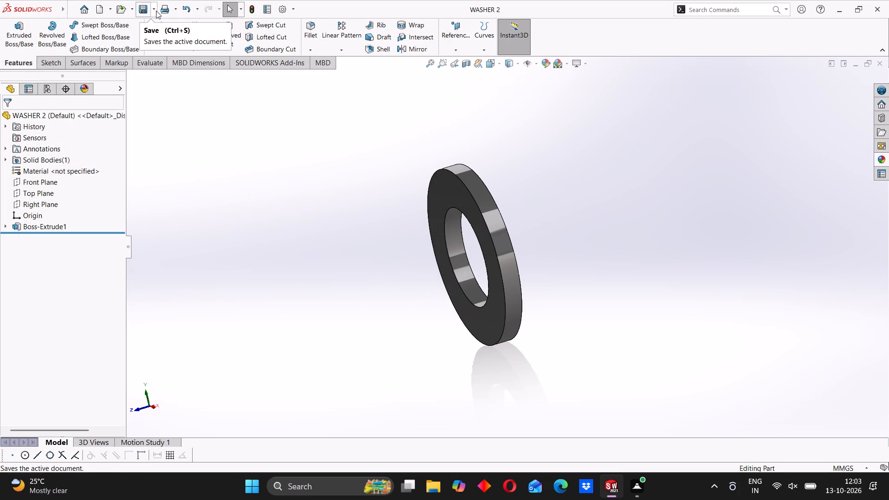
# Save a PDF copy of the part as WASHER 2 in the ASSEMBLY 21 folder.
pyautogui.click(156, 11)
pyautogui.click(157, 39)
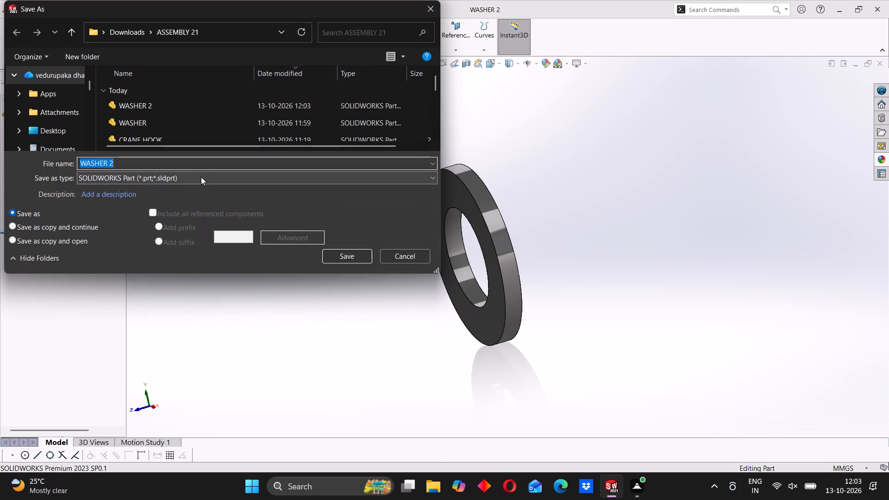
pyautogui.click(201, 177)
pyautogui.click(146, 254)
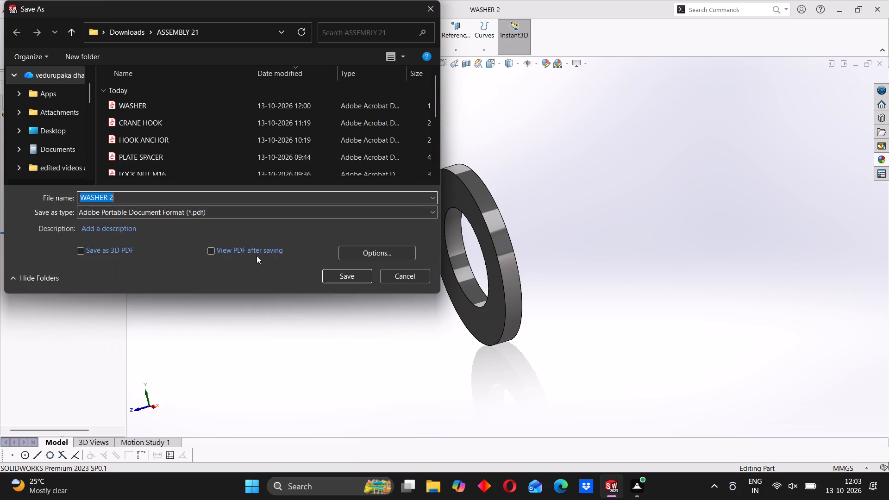
pyautogui.click(331, 279)
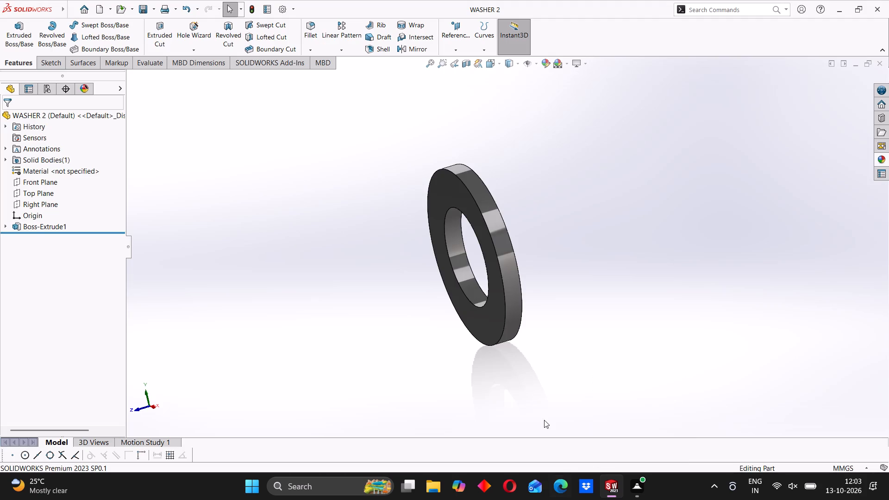
# Switch to the Assem1 window and insert the WASHER 2 part in the empty space beside the hook block.
pyautogui.moveTo(464, 269); pyautogui.dragTo(499, 241, button='middle')
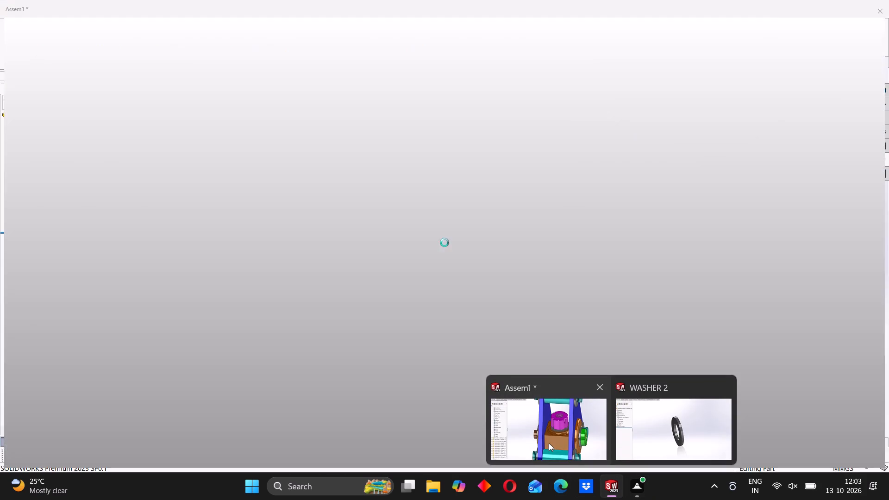
pyautogui.click(549, 443)
pyautogui.scroll(2, 494, 281)
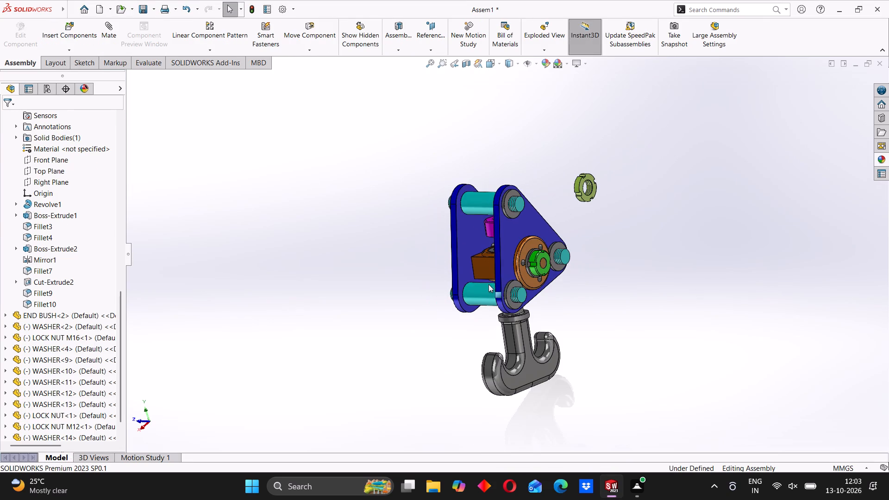
pyautogui.moveTo(488, 284); pyautogui.dragTo(504, 282, button='middle')
pyautogui.click(72, 35)
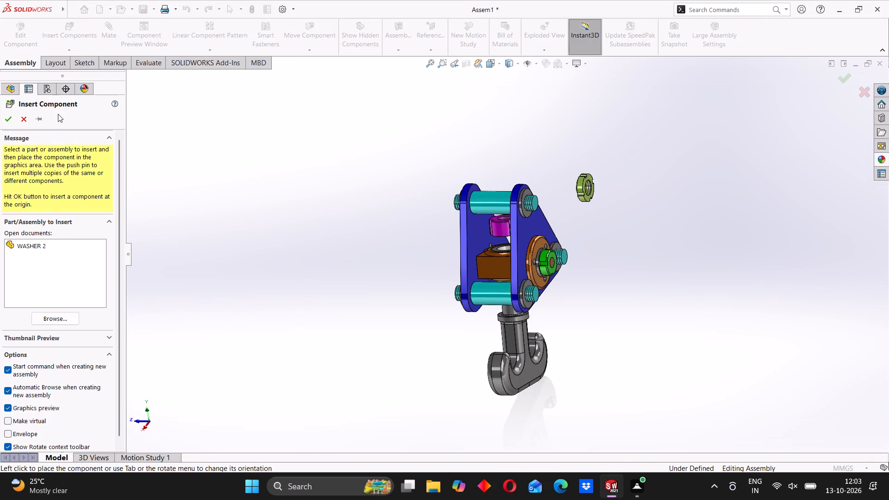
pyautogui.click(45, 317)
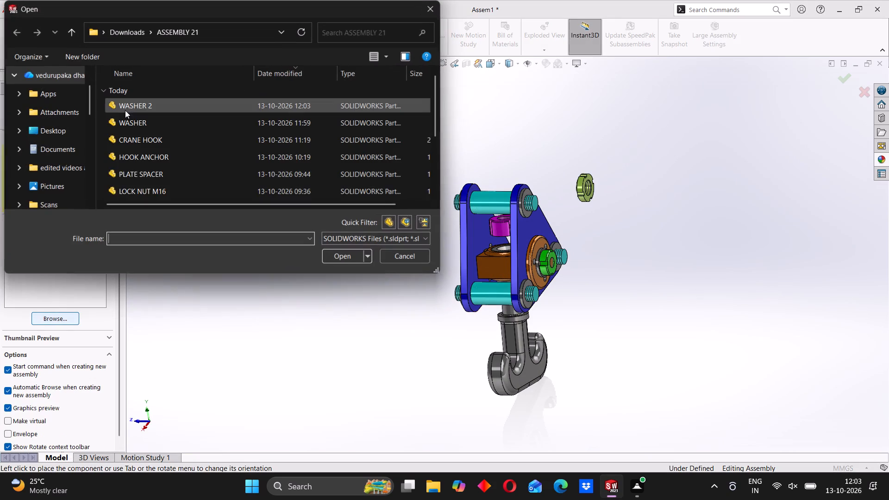
pyautogui.click(128, 109)
pyautogui.click(338, 257)
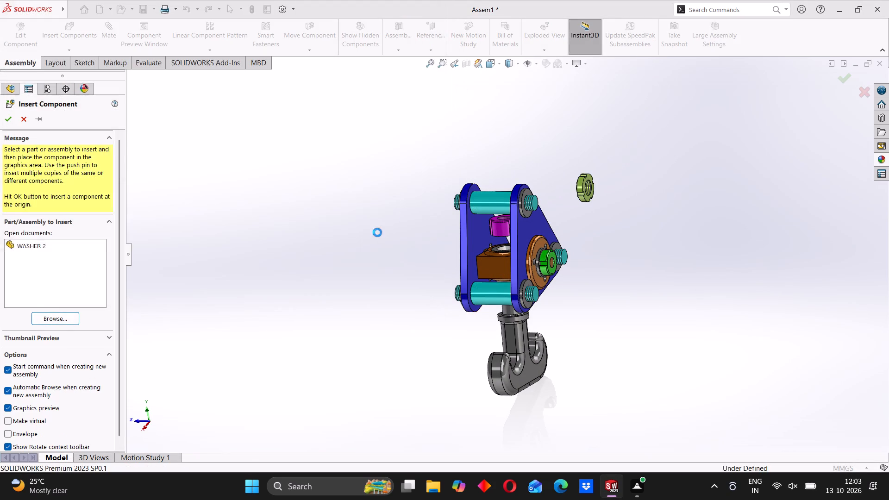
pyautogui.click(389, 215)
# Add a concentric mate between the inner hole face of WASHER 2 and the bore of the bush.
pyautogui.scroll(-3, 393, 213)
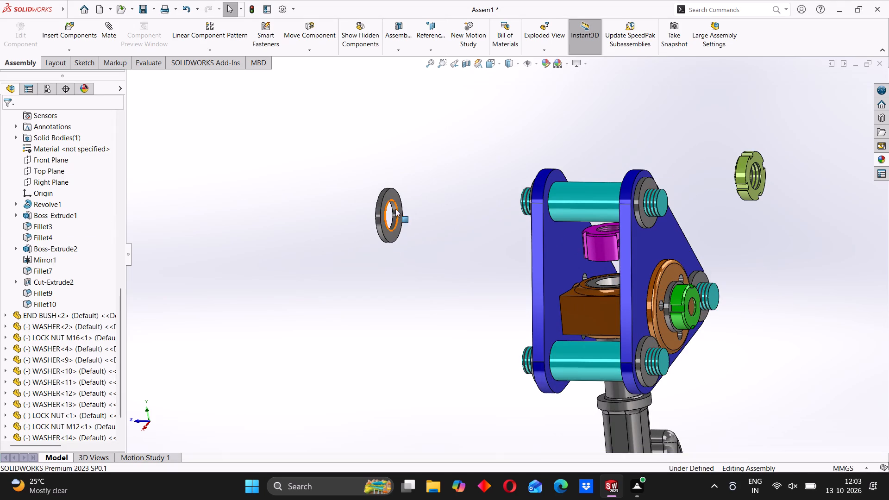
pyautogui.scroll(-4, 395, 209)
pyautogui.click(421, 213)
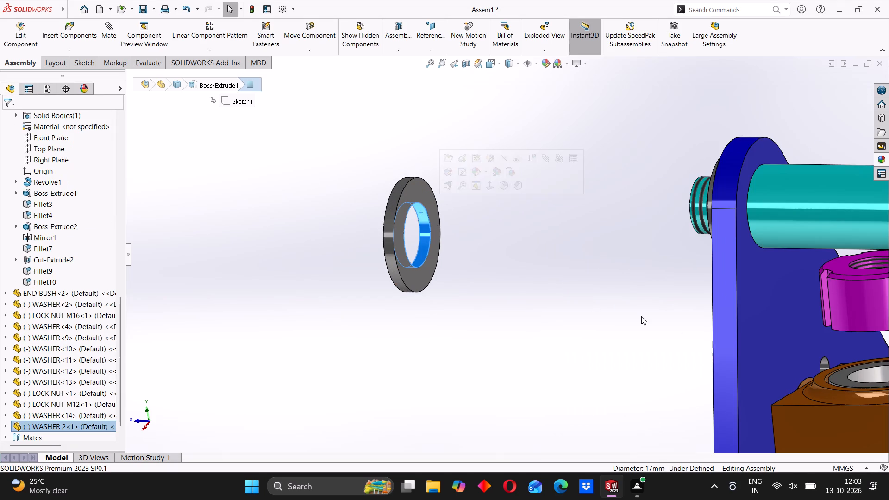
pyautogui.scroll(2, 814, 333)
pyautogui.moveTo(794, 342); pyautogui.dragTo(800, 360, button='middle')
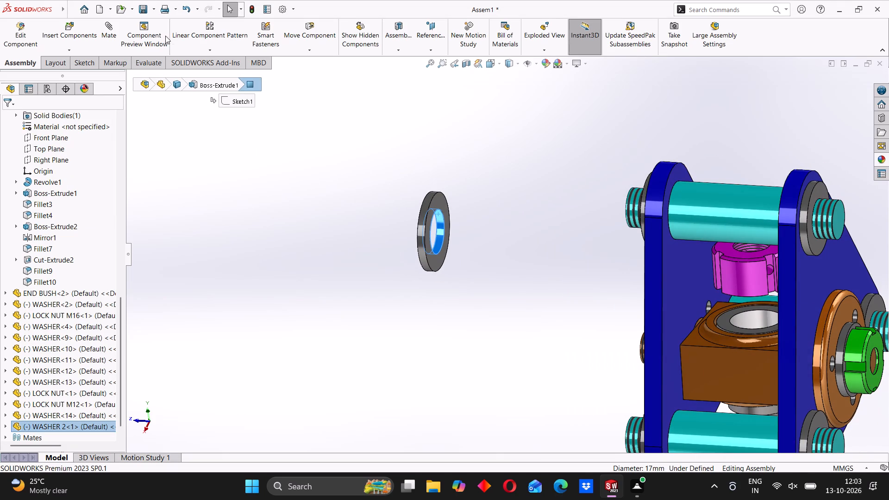
pyautogui.click(117, 37)
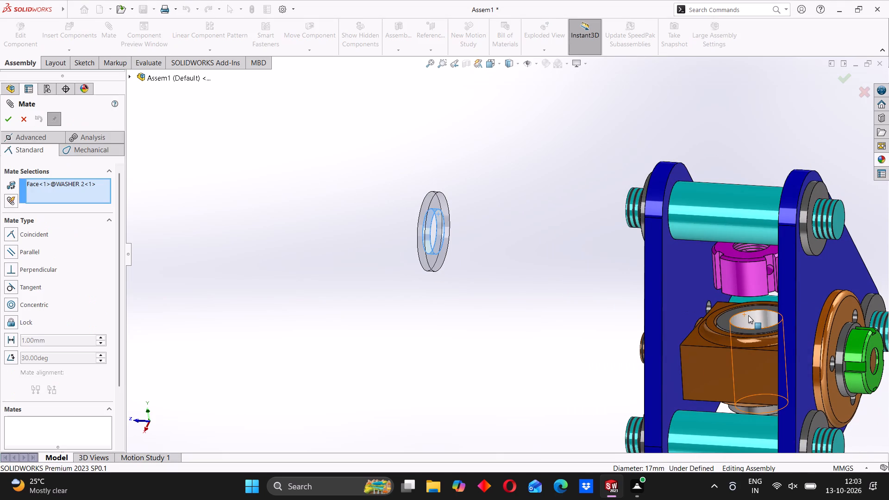
pyautogui.click(751, 317)
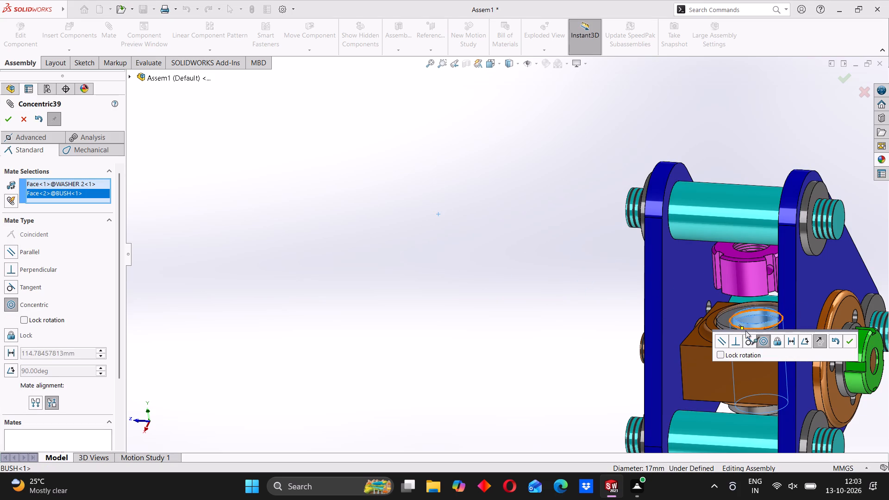
pyautogui.click(853, 337)
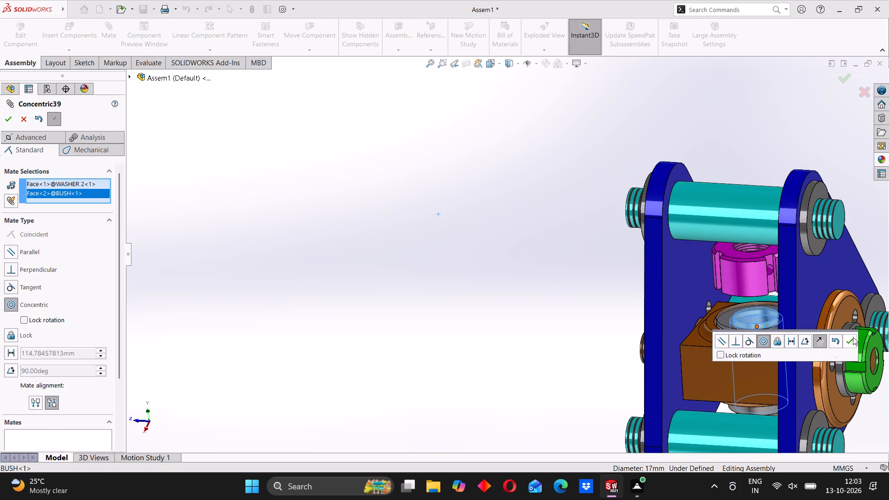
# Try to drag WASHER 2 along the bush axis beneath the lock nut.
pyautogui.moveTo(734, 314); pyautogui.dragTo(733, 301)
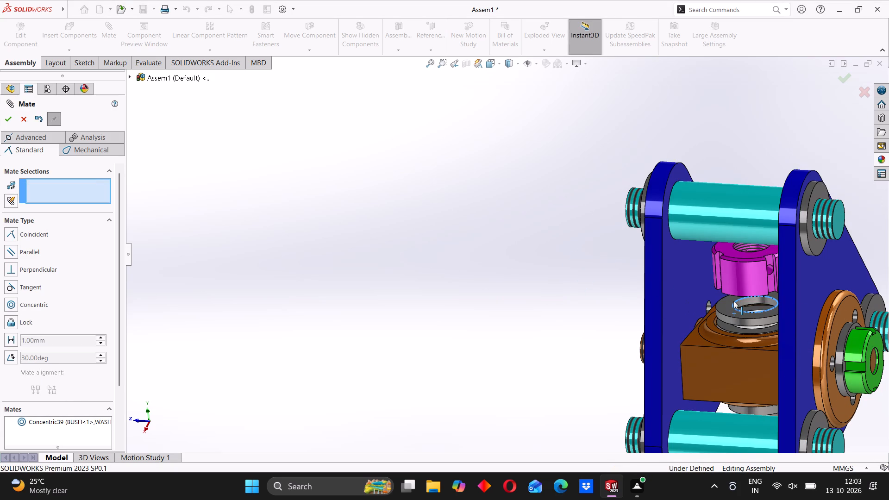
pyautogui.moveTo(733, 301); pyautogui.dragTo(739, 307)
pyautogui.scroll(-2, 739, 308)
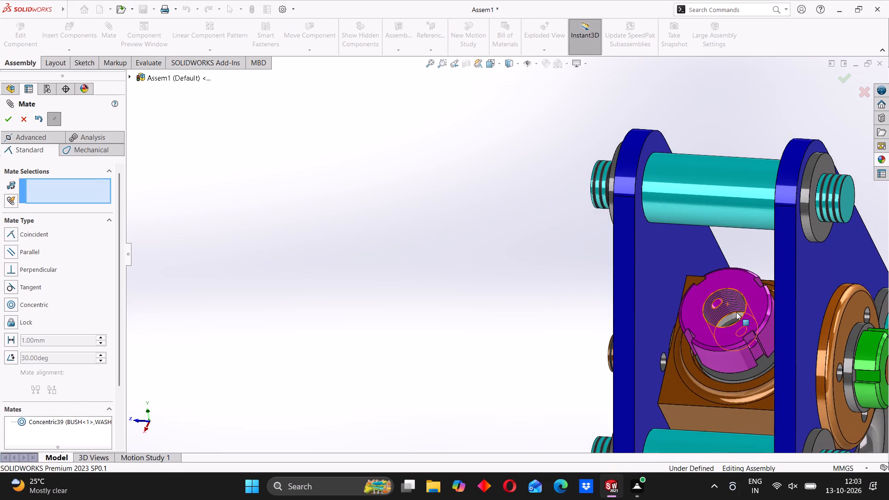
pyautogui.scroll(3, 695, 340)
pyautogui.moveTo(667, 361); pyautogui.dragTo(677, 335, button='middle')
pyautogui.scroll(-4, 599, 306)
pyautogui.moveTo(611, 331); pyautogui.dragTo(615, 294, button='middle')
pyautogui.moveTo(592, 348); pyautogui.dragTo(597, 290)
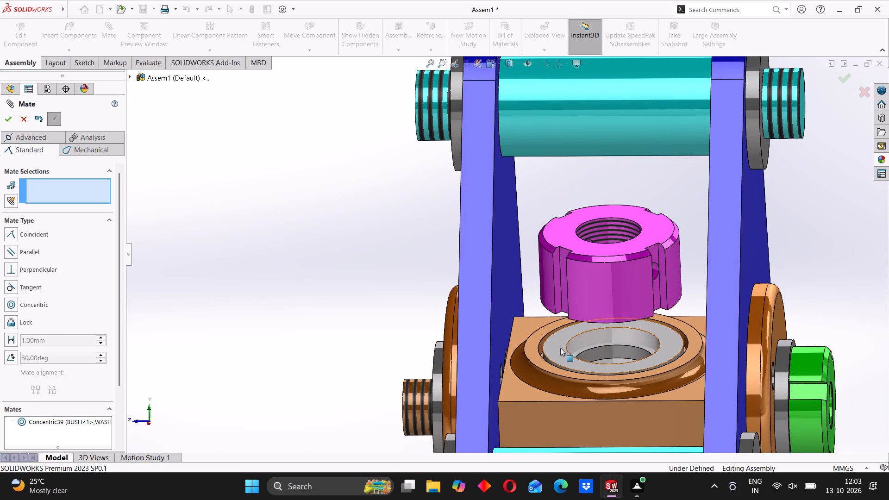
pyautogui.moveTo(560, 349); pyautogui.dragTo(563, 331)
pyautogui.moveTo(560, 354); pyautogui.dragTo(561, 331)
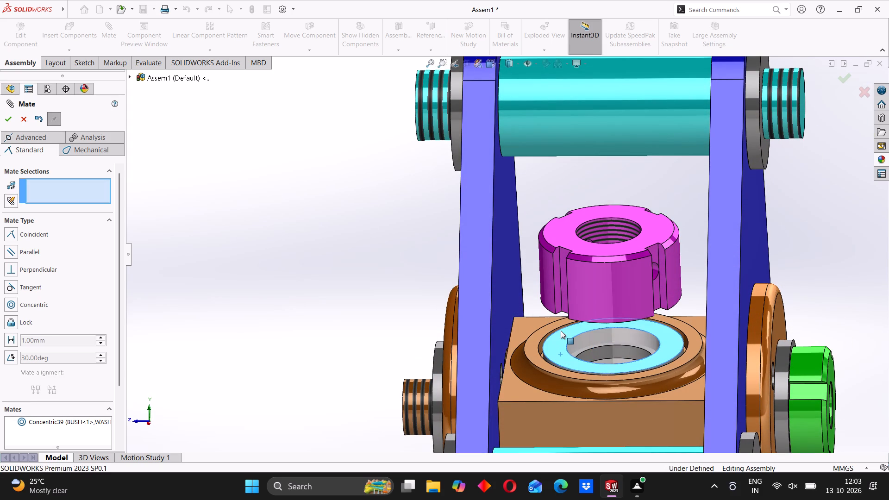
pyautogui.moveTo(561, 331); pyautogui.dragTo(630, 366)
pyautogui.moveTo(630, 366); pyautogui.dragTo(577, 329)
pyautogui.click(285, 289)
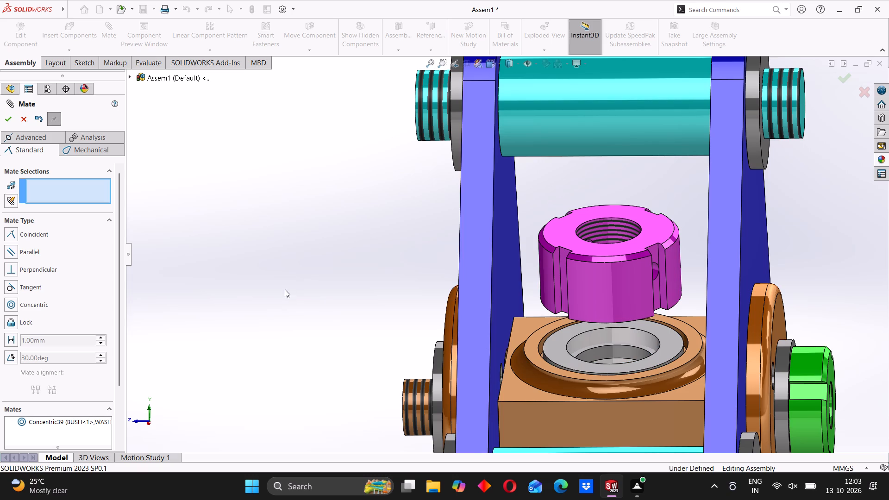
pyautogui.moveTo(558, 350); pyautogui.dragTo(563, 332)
# Add a coincident mate between the underside of LOCK NUT M16 and the top face of the bush.
pyautogui.moveTo(570, 352); pyautogui.dragTo(582, 332, button='middle')
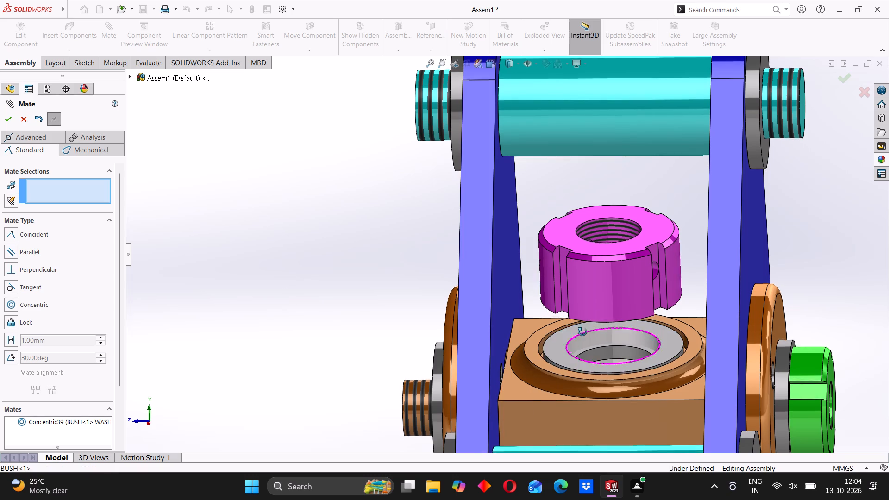
pyautogui.moveTo(582, 332); pyautogui.dragTo(590, 305, button='middle')
pyautogui.scroll(-2, 598, 303)
pyautogui.moveTo(588, 314); pyautogui.dragTo(576, 265, button='middle')
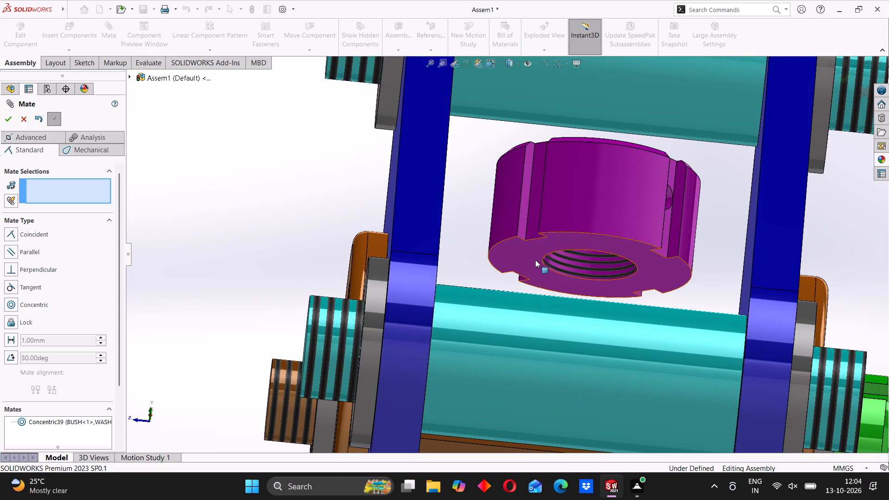
pyautogui.click(535, 260)
pyautogui.moveTo(571, 299); pyautogui.dragTo(561, 368, button='middle')
pyautogui.click(556, 179)
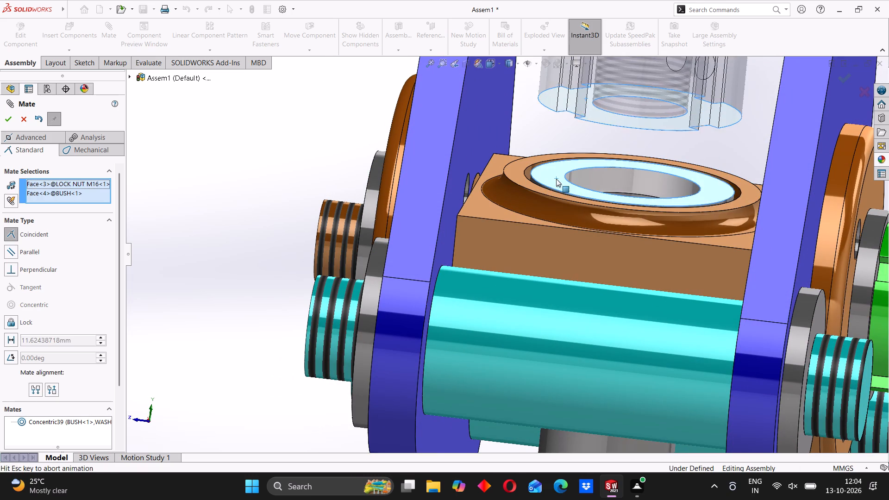
pyautogui.click(678, 161)
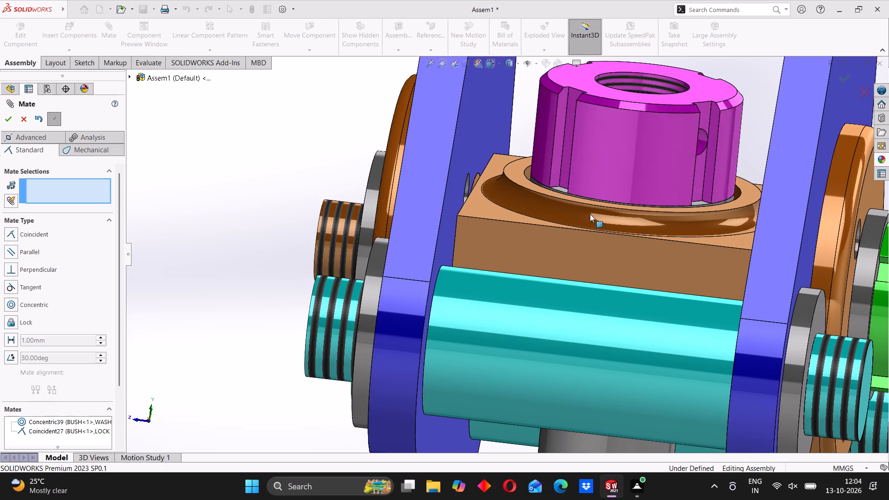
pyautogui.scroll(2, 580, 219)
pyautogui.moveTo(580, 219); pyautogui.dragTo(571, 268, button='middle')
pyautogui.moveTo(595, 182); pyautogui.dragTo(609, 172)
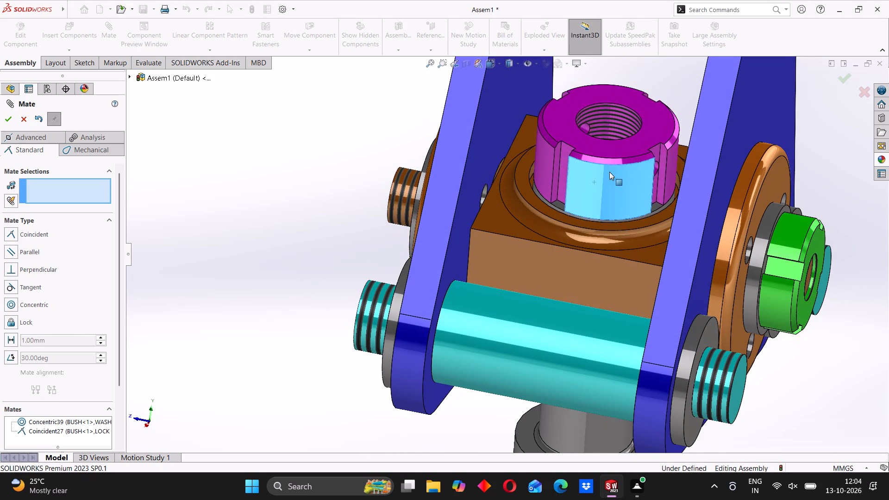
pyautogui.moveTo(609, 172); pyautogui.dragTo(563, 197)
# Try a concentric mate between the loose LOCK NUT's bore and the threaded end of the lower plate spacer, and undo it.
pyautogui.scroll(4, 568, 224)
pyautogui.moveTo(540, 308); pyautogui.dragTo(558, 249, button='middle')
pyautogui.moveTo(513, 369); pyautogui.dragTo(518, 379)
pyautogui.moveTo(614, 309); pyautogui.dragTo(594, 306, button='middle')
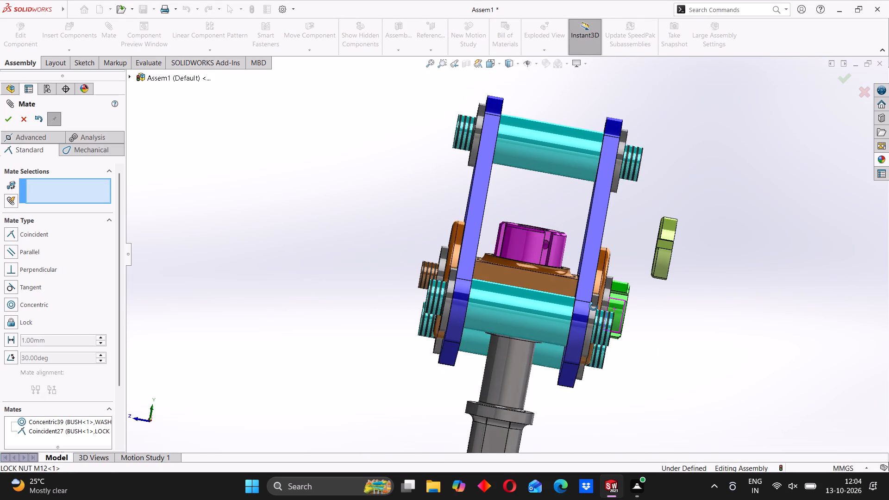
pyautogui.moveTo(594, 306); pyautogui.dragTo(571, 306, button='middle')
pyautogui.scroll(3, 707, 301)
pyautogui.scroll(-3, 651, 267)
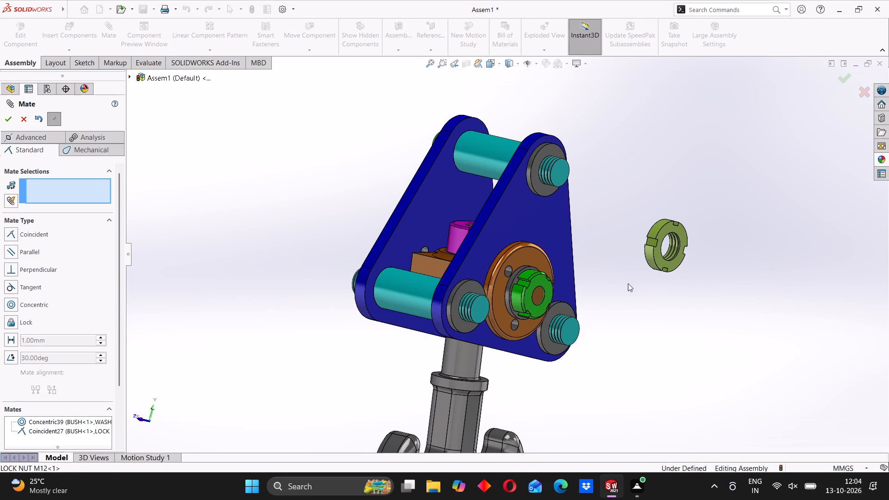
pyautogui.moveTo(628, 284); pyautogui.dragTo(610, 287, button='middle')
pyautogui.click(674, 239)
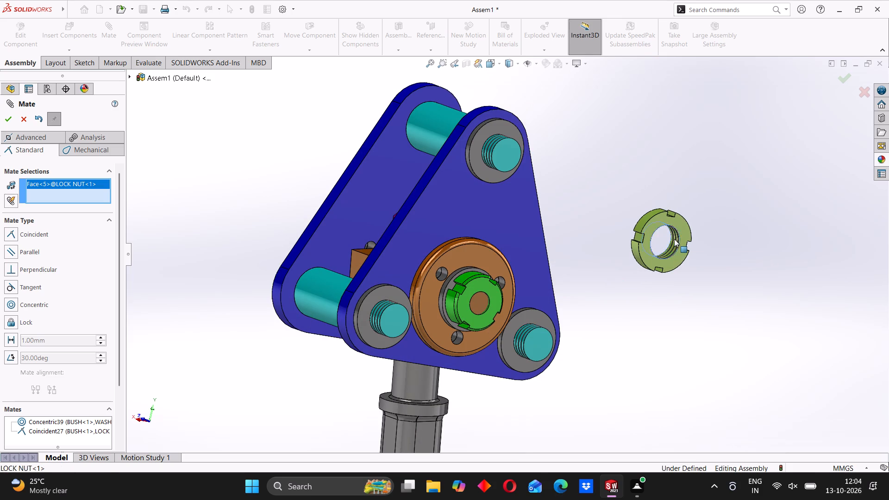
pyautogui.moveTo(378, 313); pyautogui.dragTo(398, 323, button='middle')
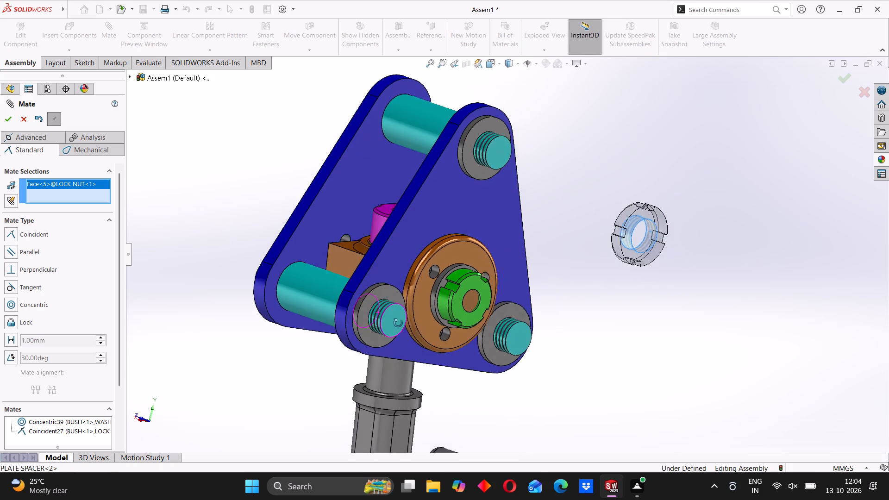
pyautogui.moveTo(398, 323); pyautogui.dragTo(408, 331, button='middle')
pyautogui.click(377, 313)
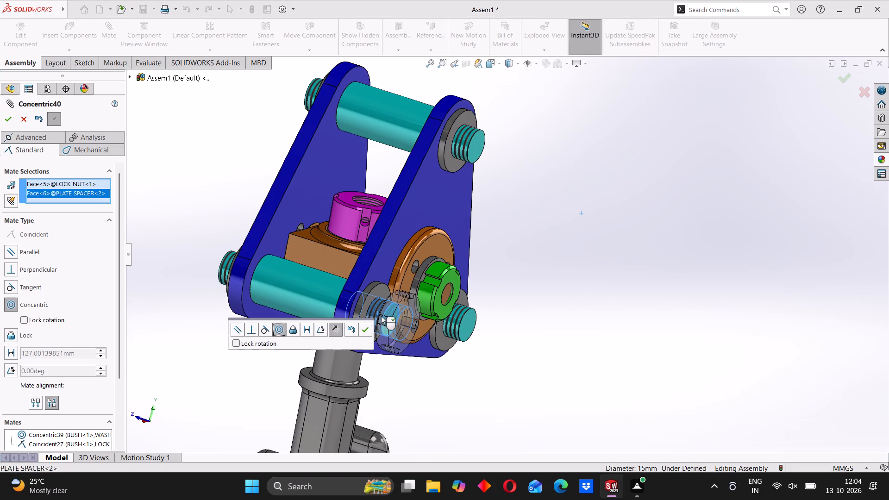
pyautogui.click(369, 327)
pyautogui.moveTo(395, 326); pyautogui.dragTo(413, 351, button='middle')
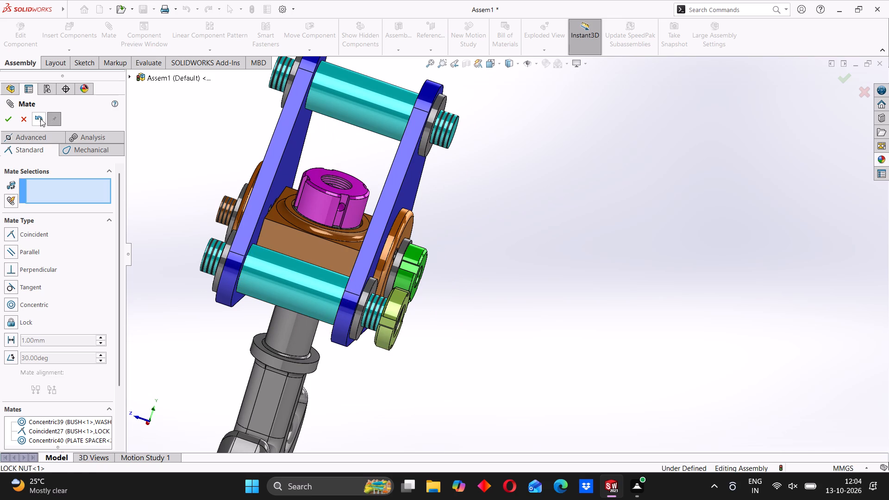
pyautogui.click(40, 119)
# Add a concentric mate between the loose LOCK NUT's bore and the lower plate spacer's threaded end, with the alignment flipped.
pyautogui.click(585, 217)
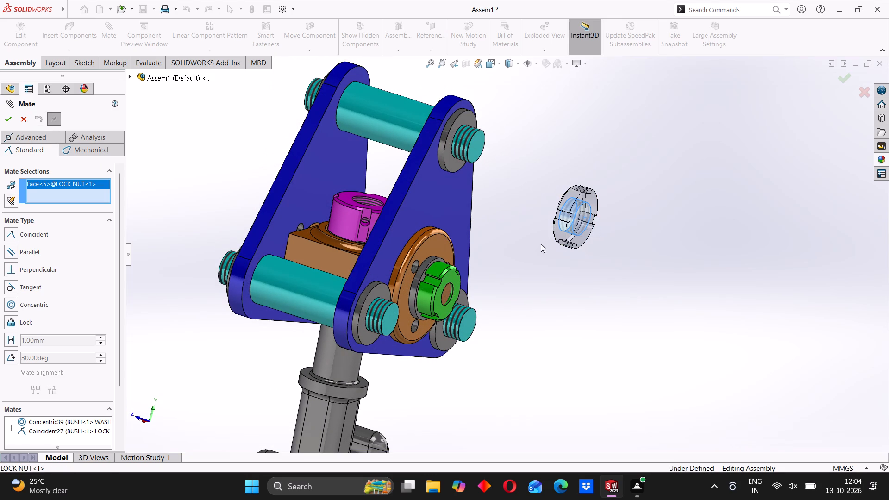
pyautogui.click(382, 307)
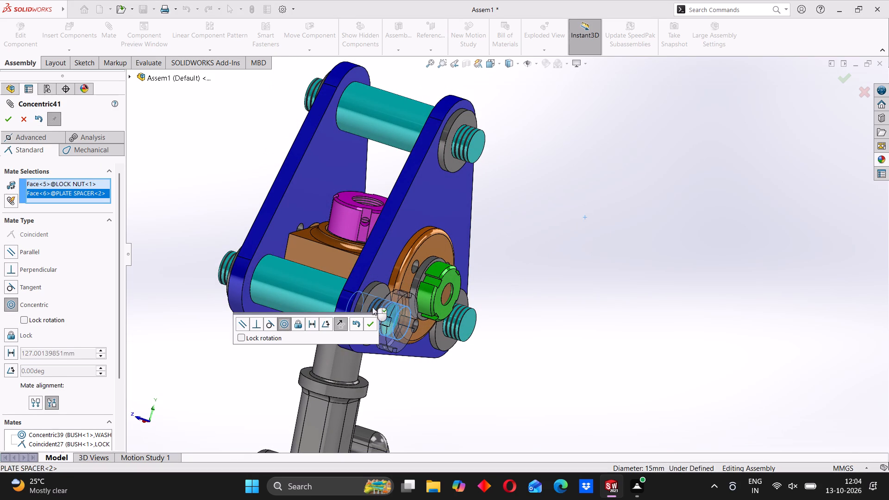
pyautogui.click(343, 324)
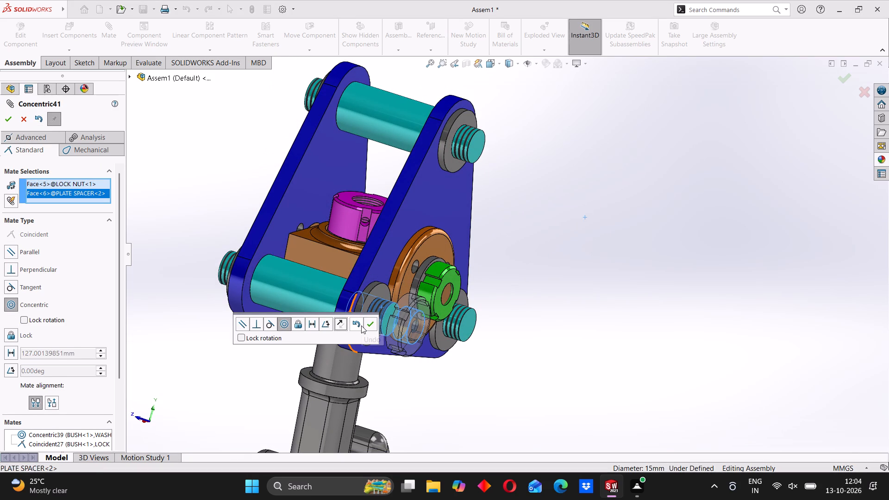
pyautogui.click(372, 325)
# Add a coincident mate between the LOCK NUT's inner face and the outer face of the washer on the same plate spacer.
pyautogui.moveTo(441, 321); pyautogui.dragTo(397, 316, button='middle')
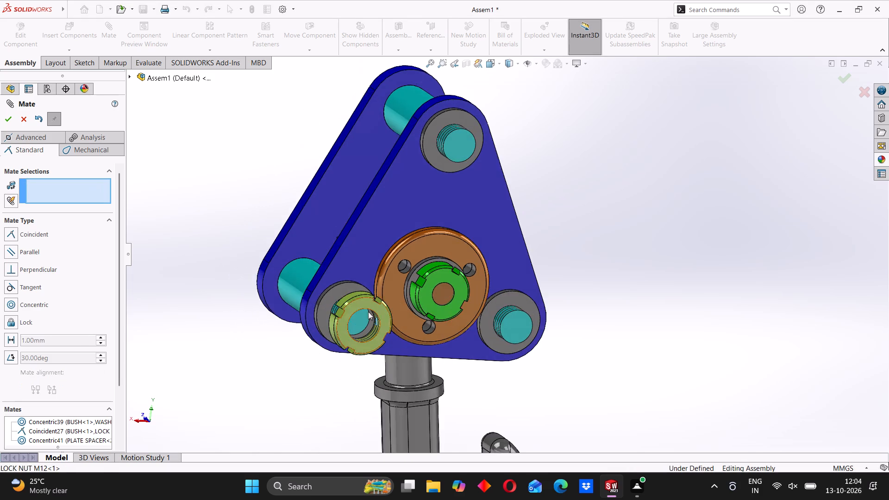
pyautogui.scroll(3, 370, 311)
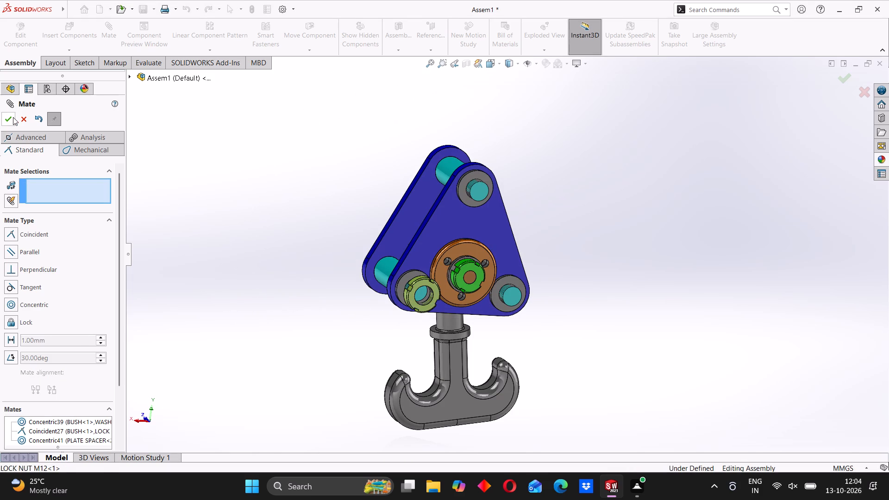
pyautogui.moveTo(395, 308); pyautogui.dragTo(465, 322, button='middle')
pyautogui.scroll(-3, 529, 310)
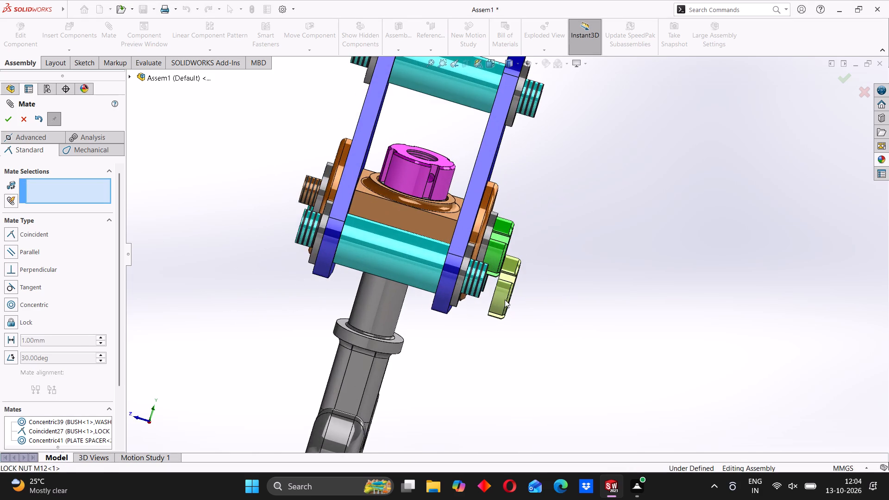
pyautogui.moveTo(447, 283); pyautogui.dragTo(474, 299, button='middle')
pyautogui.click(482, 258)
pyautogui.moveTo(513, 304); pyautogui.dragTo(459, 295, button='middle')
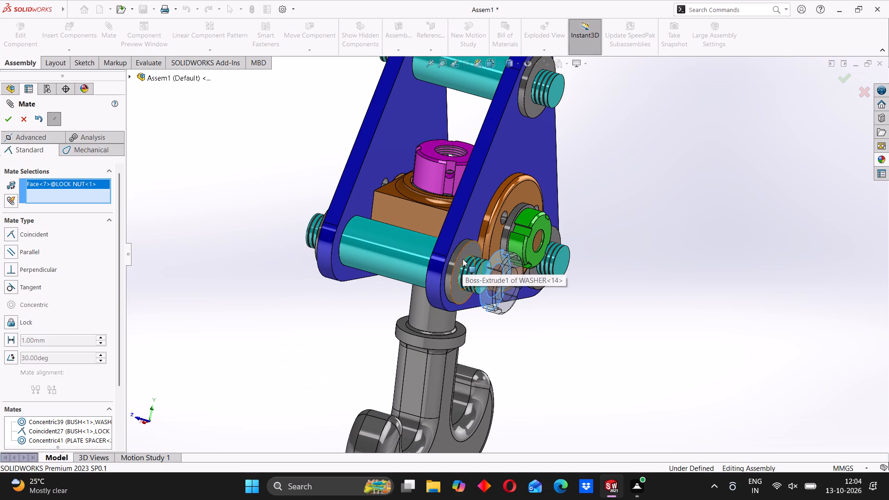
pyautogui.click(463, 259)
pyautogui.click(604, 285)
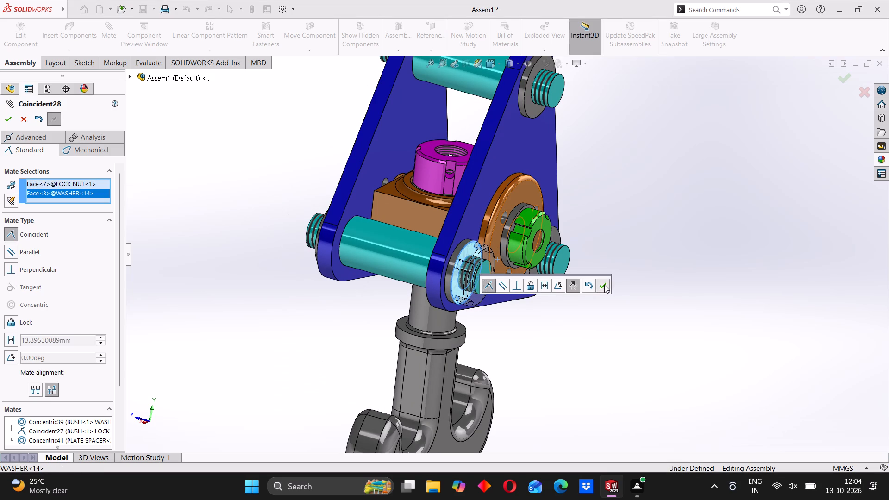
pyautogui.click(9, 121)
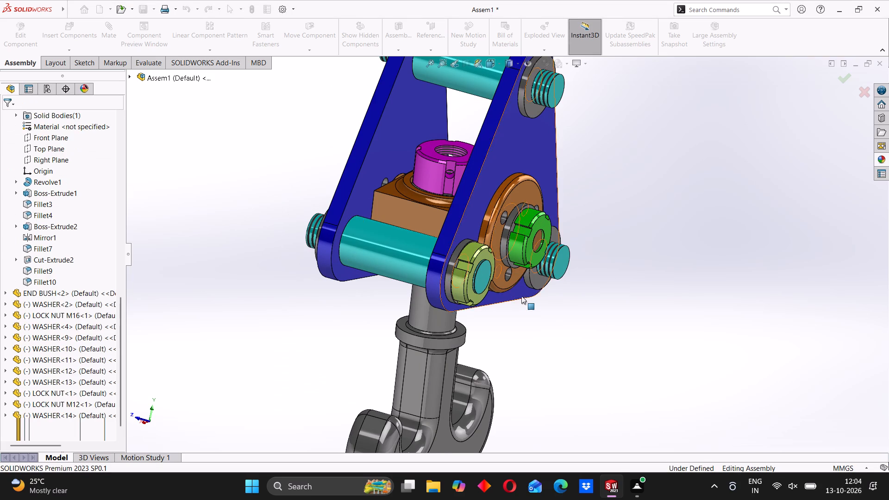
# Copy the LOCK NUT from the lower plate spacer into the space beside the side plate's sloping edge.
pyautogui.scroll(3, 526, 296)
pyautogui.moveTo(526, 294); pyautogui.dragTo(495, 287, button='middle')
pyautogui.scroll(-3, 479, 264)
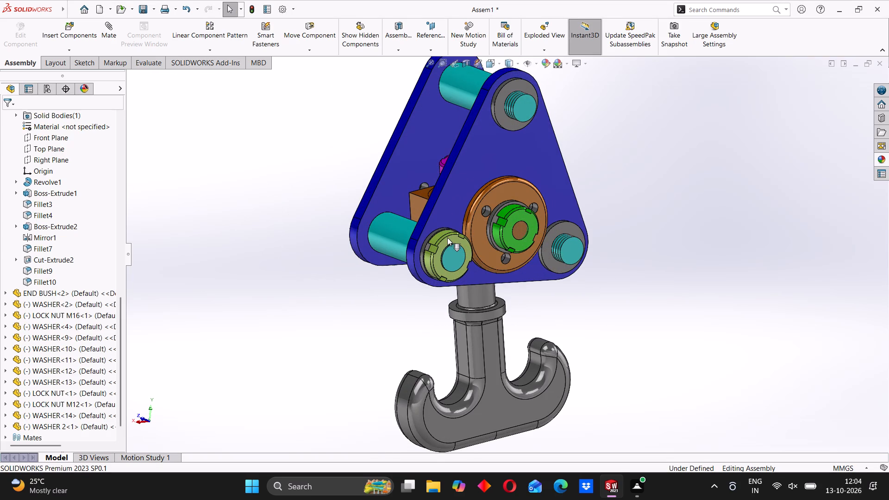
pyautogui.keyDown('ctrl'); pyautogui.moveTo(446, 240); pyautogui.dragTo(605, 218); pyautogui.keyUp('ctrl')
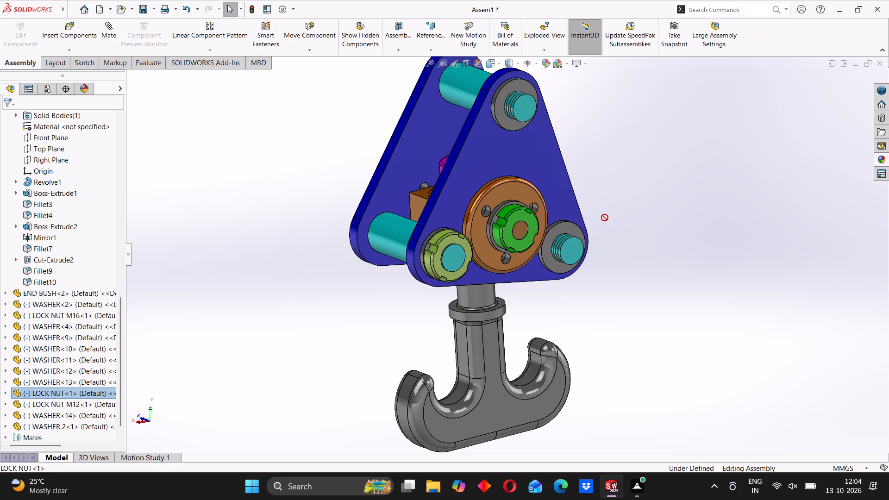
pyautogui.keyDown('ctrl'); pyautogui.moveTo(605, 218); pyautogui.dragTo(630, 205); pyautogui.keyUp('ctrl')
pyautogui.keyDown('ctrl'); pyautogui.moveTo(448, 243); pyautogui.dragTo(593, 212); pyautogui.keyUp('ctrl')
pyautogui.click(283, 204)
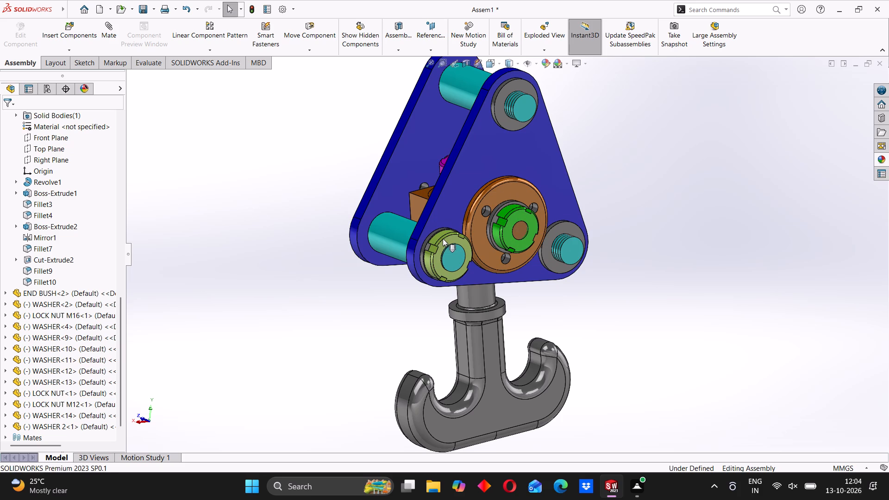
pyautogui.keyDown('ctrl'); pyautogui.moveTo(443, 237); pyautogui.dragTo(616, 205); pyautogui.keyUp('ctrl')
pyautogui.scroll(-4, 430, 257)
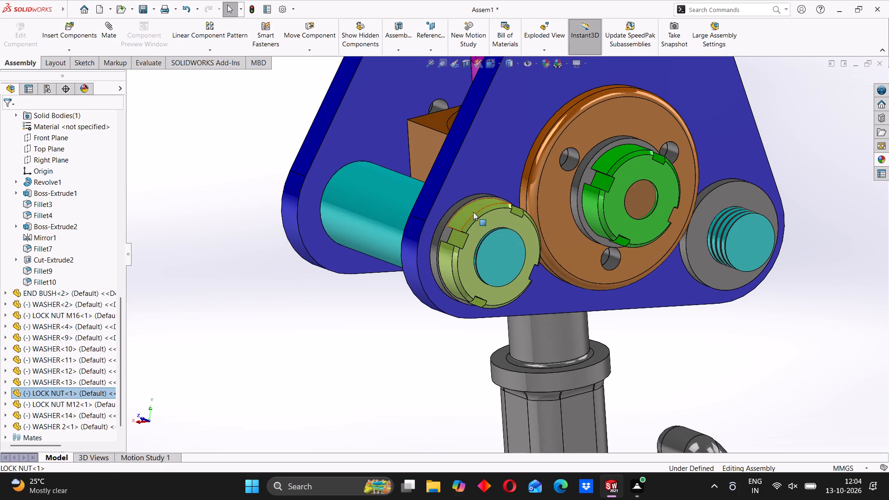
pyautogui.keyDown('ctrl'); pyautogui.moveTo(473, 212); pyautogui.dragTo(796, 127); pyautogui.keyUp('ctrl')
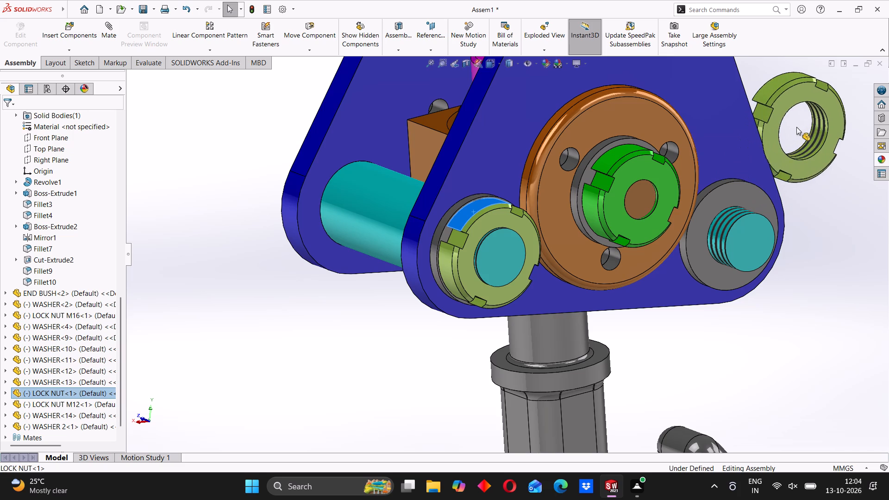
pyautogui.keyDown('ctrl'); pyautogui.moveTo(796, 127); pyautogui.dragTo(810, 119); pyautogui.keyUp('ctrl')
# Make three more copies of the loose LOCK NUT in the empty space beside the side plate's sloping edge.
pyautogui.scroll(3, 803, 166)
pyautogui.scroll(1, 701, 185)
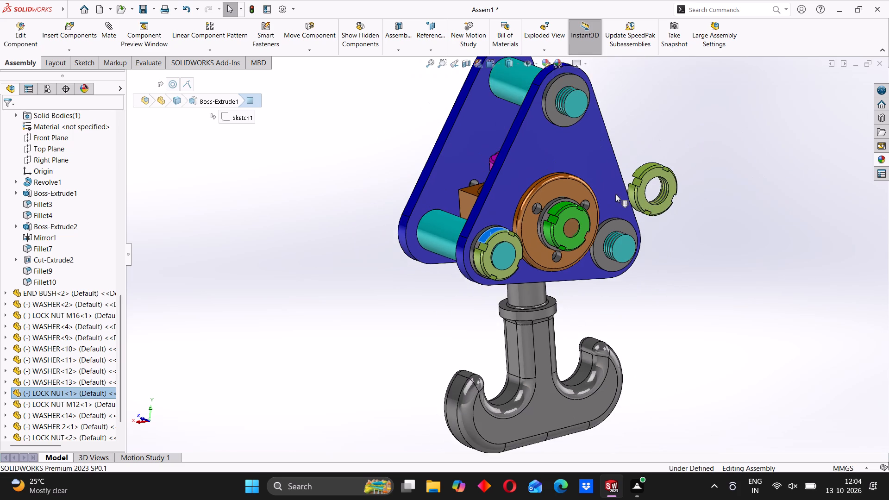
pyautogui.scroll(-3, 615, 194)
pyautogui.moveTo(639, 196); pyautogui.dragTo(586, 229, button='middle')
pyautogui.scroll(2, 640, 220)
pyautogui.moveTo(641, 207); pyautogui.dragTo(663, 193, button='middle')
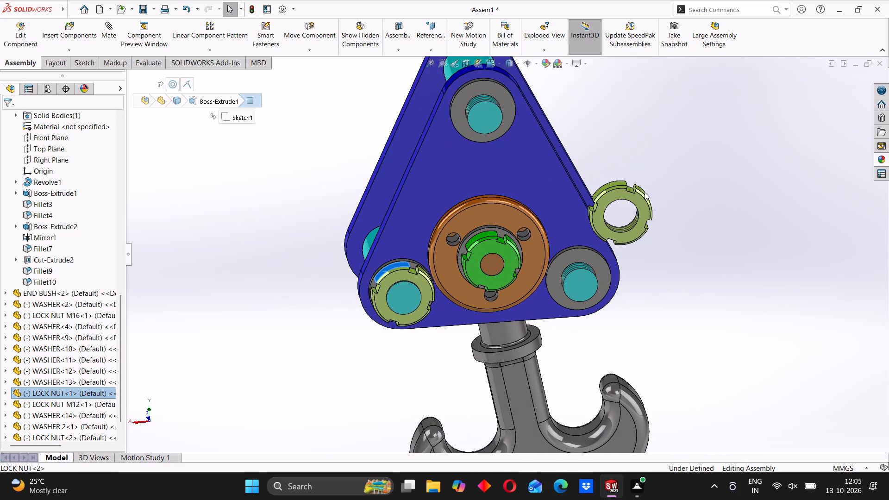
pyautogui.keyDown('ctrl'); pyautogui.moveTo(623, 194); pyautogui.dragTo(690, 154); pyautogui.keyUp('ctrl')
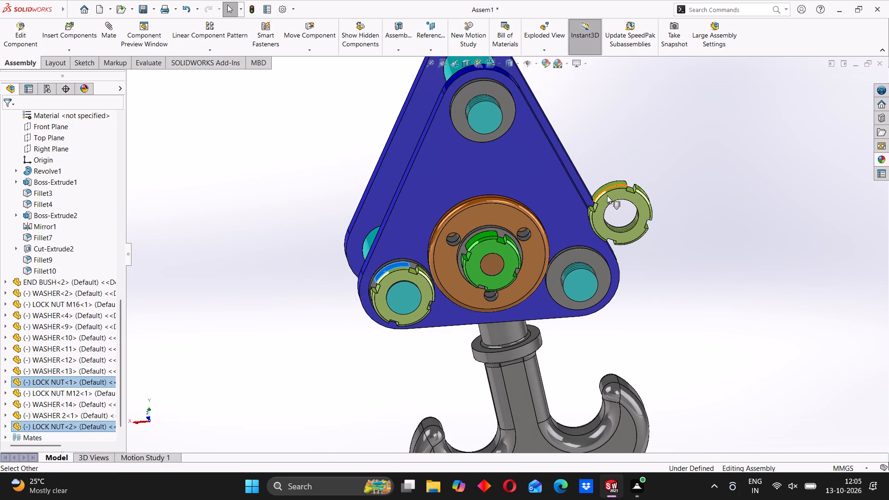
pyautogui.keyDown('ctrl'); pyautogui.moveTo(608, 187); pyautogui.dragTo(685, 138); pyautogui.keyUp('ctrl')
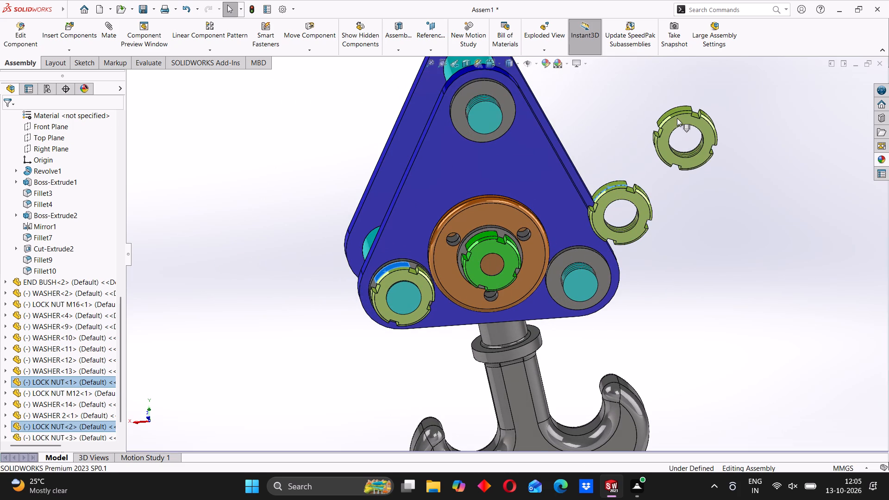
pyautogui.keyDown('ctrl'); pyautogui.moveTo(679, 112); pyautogui.dragTo(770, 181); pyautogui.keyUp('ctrl')
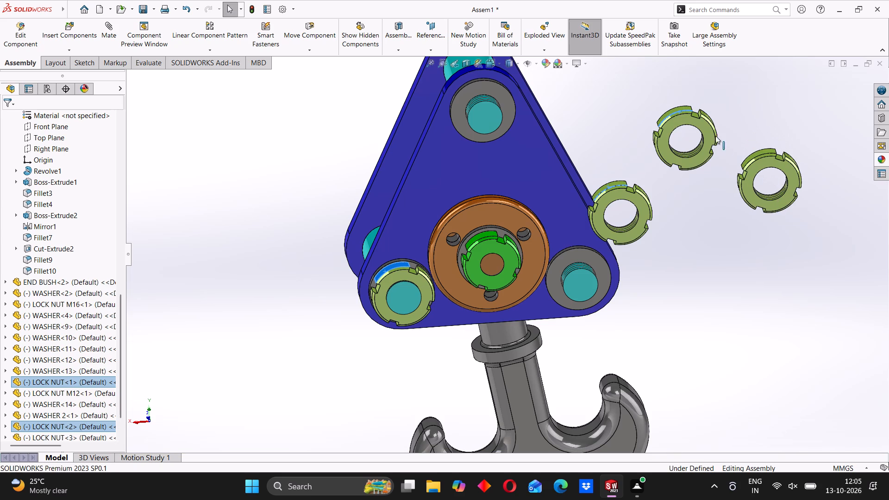
pyautogui.keyDown('ctrl'); pyautogui.moveTo(675, 113); pyautogui.dragTo(729, 94); pyautogui.keyUp('ctrl')
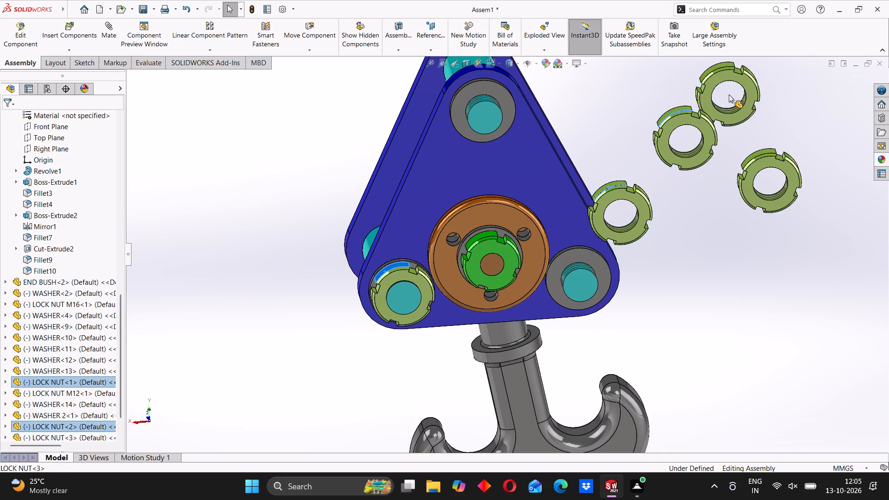
pyautogui.keyDown('ctrl'); pyautogui.moveTo(729, 94); pyautogui.dragTo(751, 95); pyautogui.keyUp('ctrl')
# Make one more LOCK NUT copy from the farthest loose nut, placing it in the empty space above the others.
pyautogui.scroll(3, 660, 178)
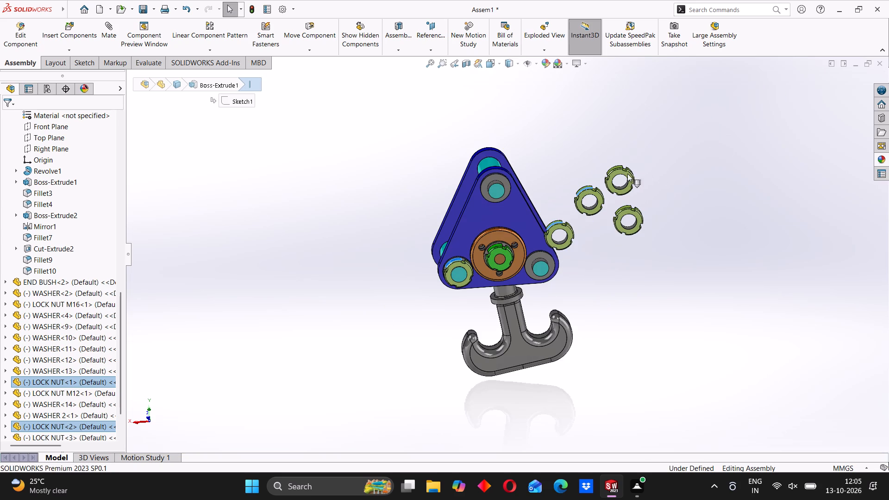
pyautogui.keyDown('ctrl'); pyautogui.moveTo(615, 169); pyautogui.dragTo(646, 147); pyautogui.keyUp('ctrl')
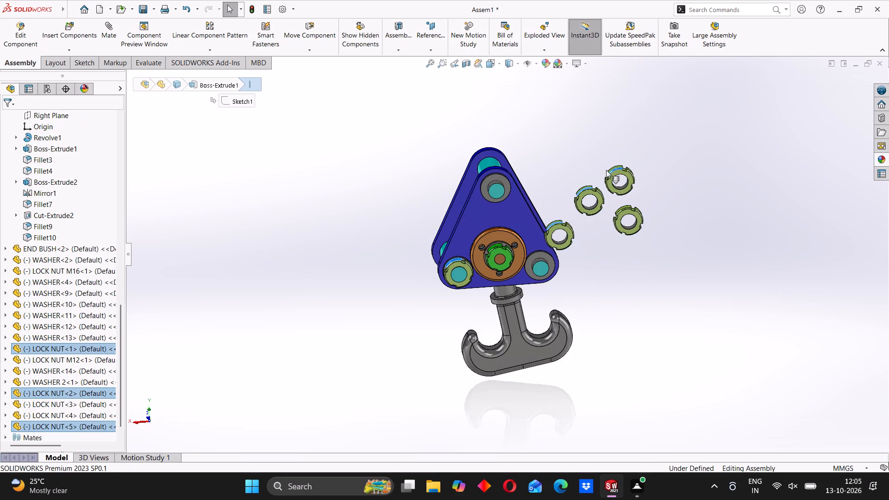
pyautogui.keyDown('ctrl'); pyautogui.moveTo(615, 170); pyautogui.dragTo(636, 150); pyautogui.keyUp('ctrl')
pyautogui.click(589, 173)
pyautogui.scroll(-3, 592, 178)
pyautogui.keyDown('ctrl'); pyautogui.moveTo(614, 169); pyautogui.dragTo(644, 146); pyautogui.keyUp('ctrl')
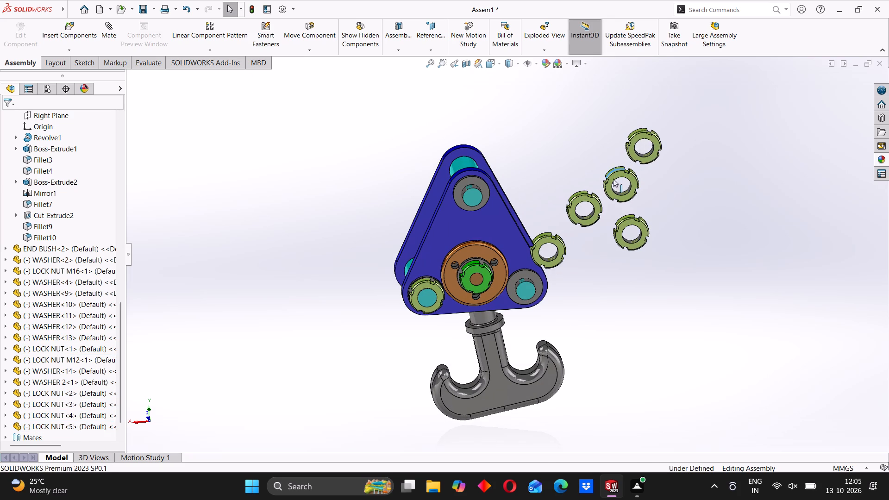
pyautogui.click(565, 171)
# Copy the LOCK NUT M12 from the hook anchor's end into the empty space on the assembly's opposite side.
pyautogui.moveTo(509, 239); pyautogui.dragTo(595, 274, button='middle')
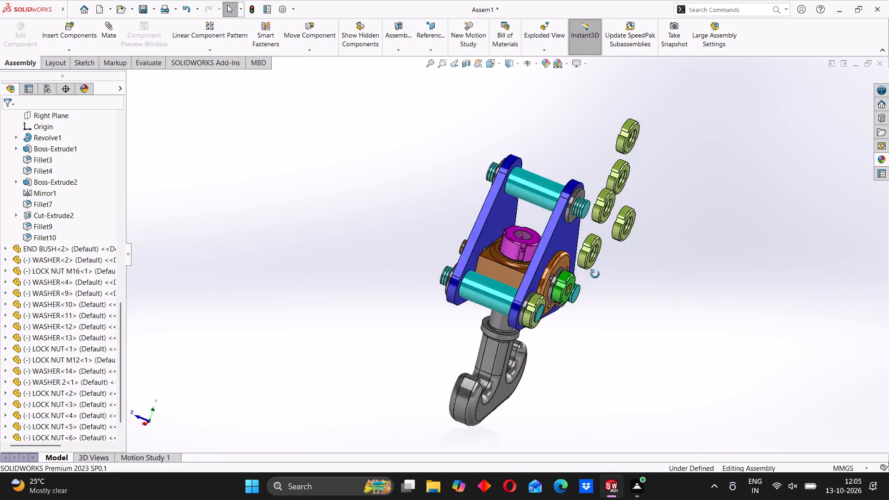
pyautogui.moveTo(595, 274); pyautogui.dragTo(519, 250, button='middle')
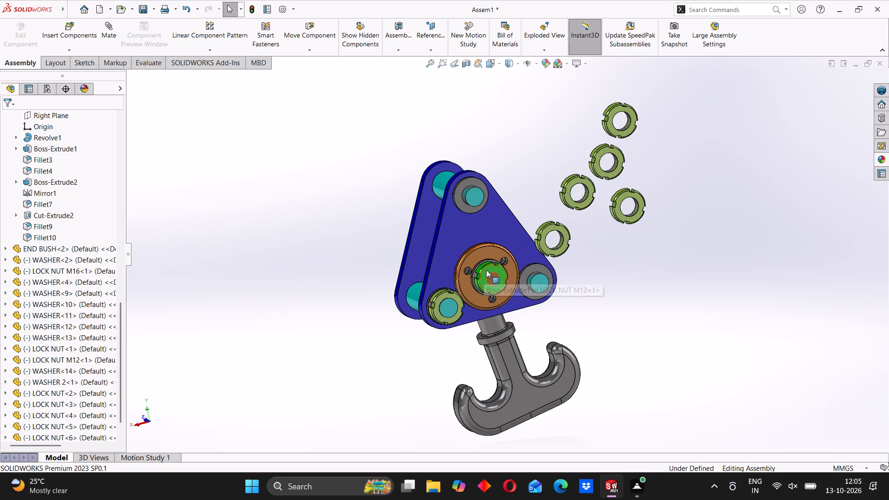
pyautogui.keyDown('ctrl'); pyautogui.moveTo(487, 269); pyautogui.dragTo(338, 249); pyautogui.keyUp('ctrl')
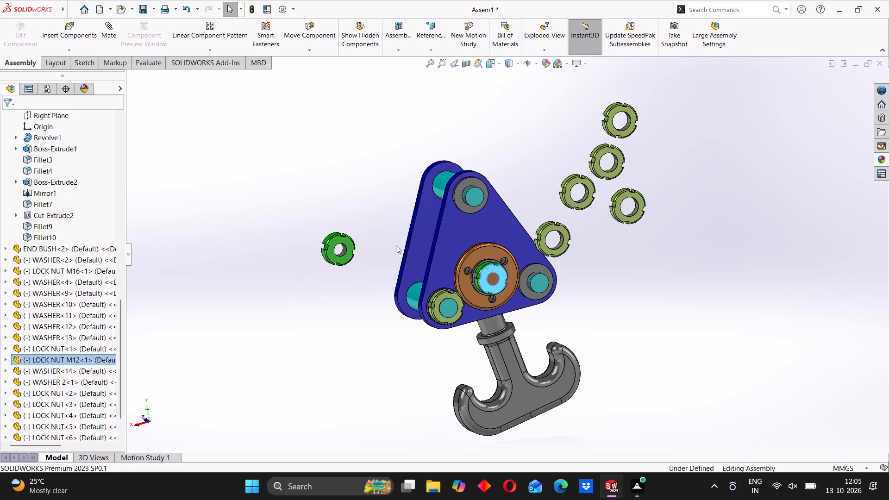
# Add a concentric mate between the nearest loose LOCK NUT's bore and the top plate spacer's threaded end.
pyautogui.moveTo(396, 245); pyautogui.dragTo(458, 283, button='middle')
pyautogui.moveTo(563, 254); pyautogui.dragTo(535, 239, button='middle')
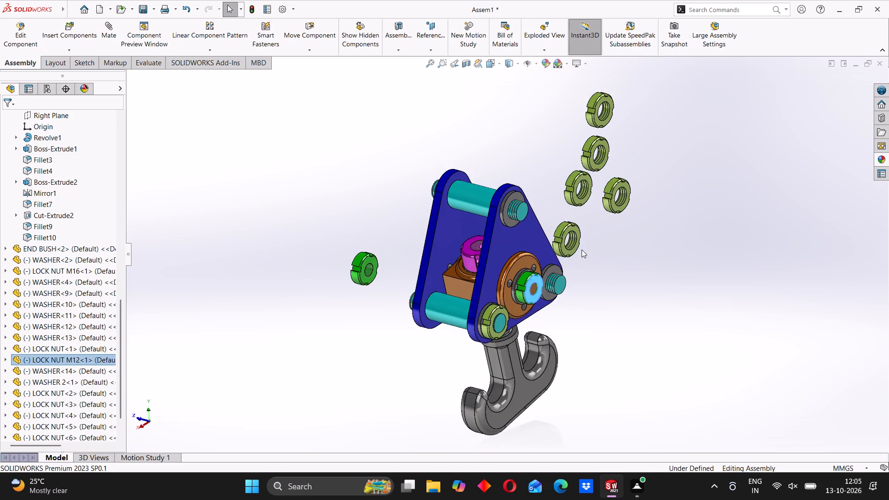
pyautogui.scroll(-3, 582, 250)
pyautogui.moveTo(544, 245); pyautogui.dragTo(548, 237, button='middle')
pyautogui.click(554, 235)
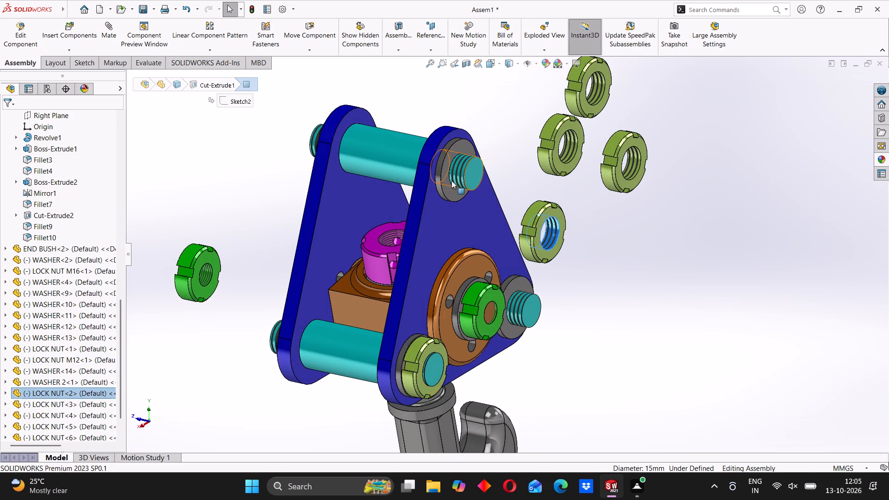
pyautogui.click(459, 171)
pyautogui.click(109, 24)
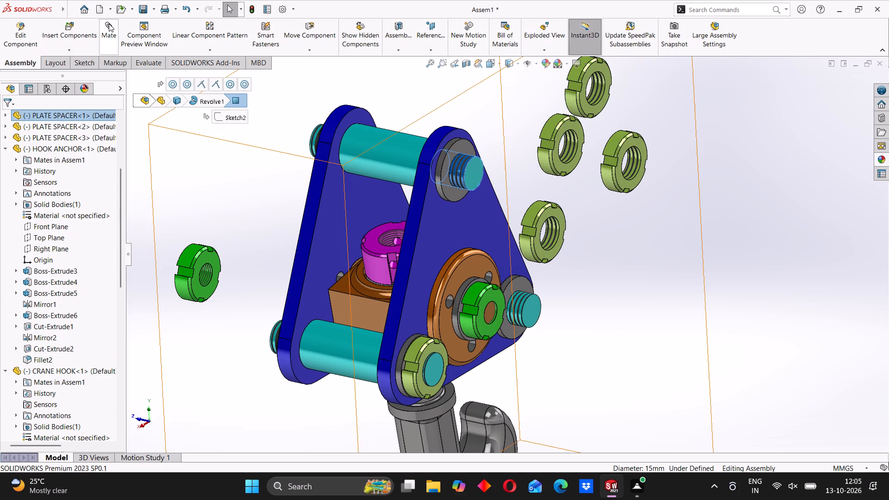
pyautogui.click(550, 232)
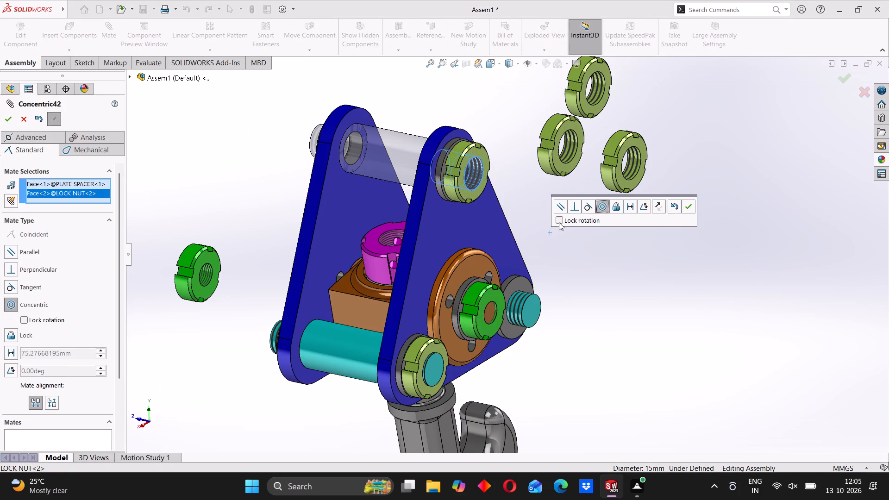
pyautogui.click(686, 207)
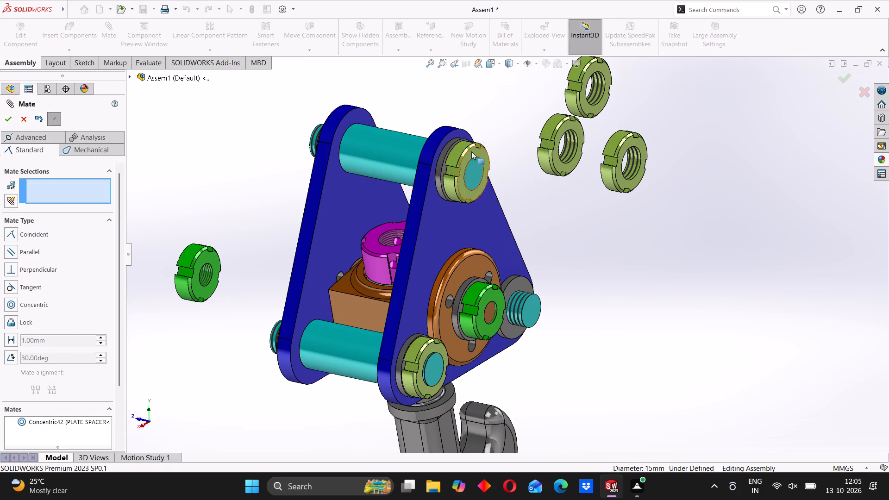
# Pull the LOCK NUT off the top plate spacer and add a coincident mate between its inner face and the washer's outer face.
pyautogui.moveTo(471, 151); pyautogui.dragTo(512, 162)
pyautogui.moveTo(442, 184); pyautogui.dragTo(496, 243, button='middle')
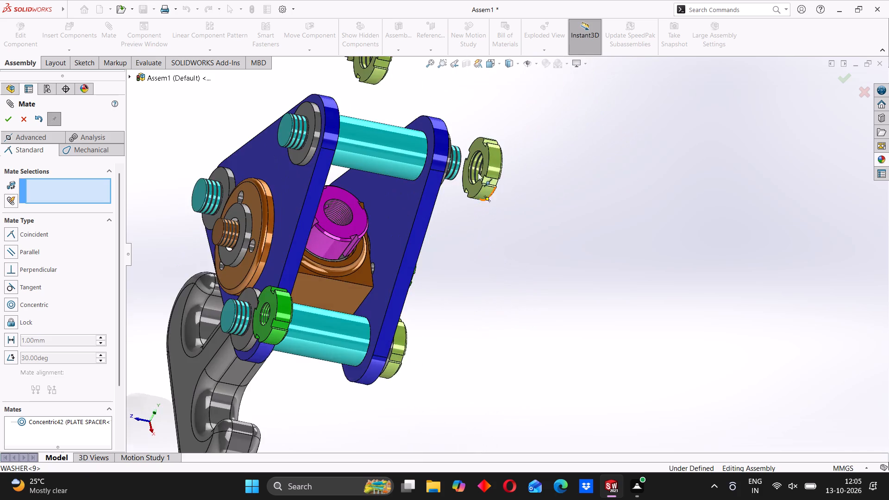
pyautogui.scroll(-2, 476, 169)
pyautogui.click(477, 146)
pyautogui.moveTo(526, 199); pyautogui.dragTo(463, 176, button='middle')
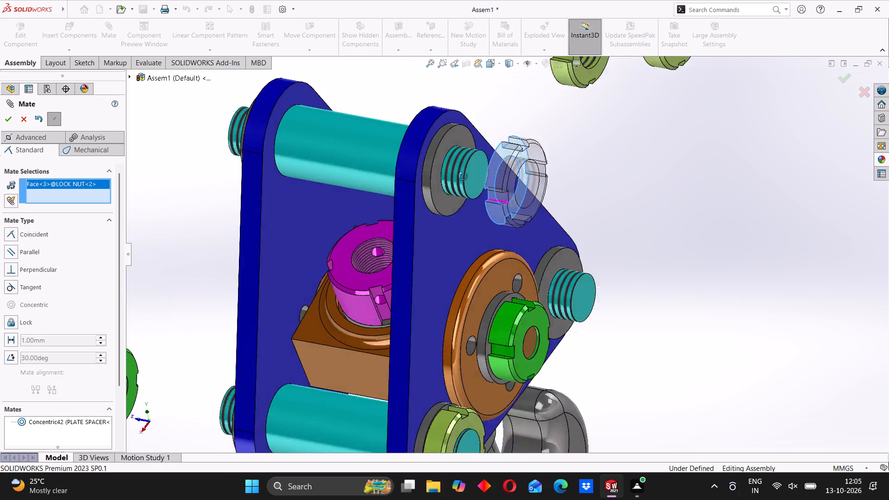
pyautogui.moveTo(463, 176); pyautogui.dragTo(461, 173, button='middle')
pyautogui.click(456, 152)
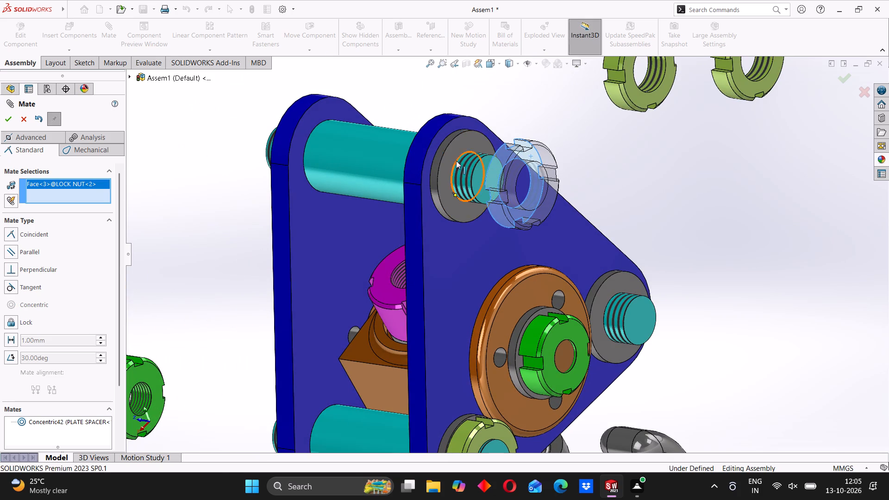
pyautogui.click(453, 155)
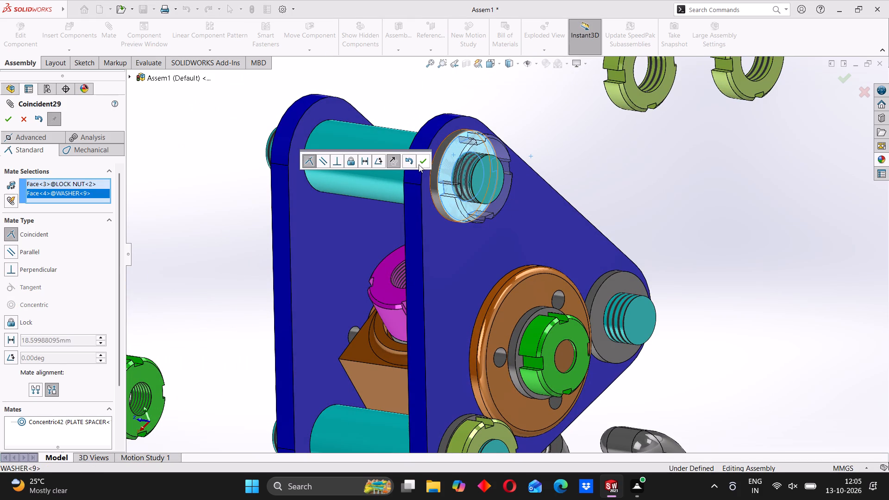
pyautogui.click(421, 160)
# Add a concentric mate between another loose LOCK NUT's bore and the remaining bare plate spacer end on the same side plate.
pyautogui.scroll(5, 511, 210)
pyautogui.moveTo(518, 210); pyautogui.dragTo(532, 218, button='middle')
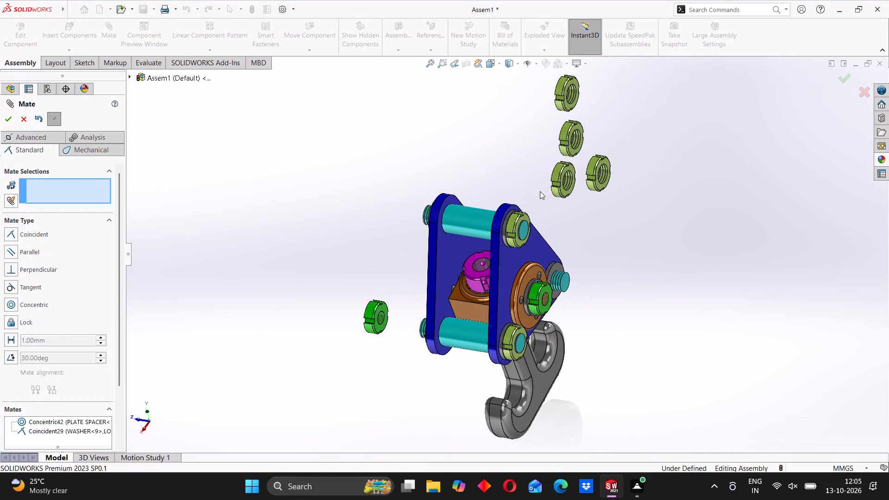
pyautogui.scroll(-2, 544, 185)
pyautogui.click(577, 185)
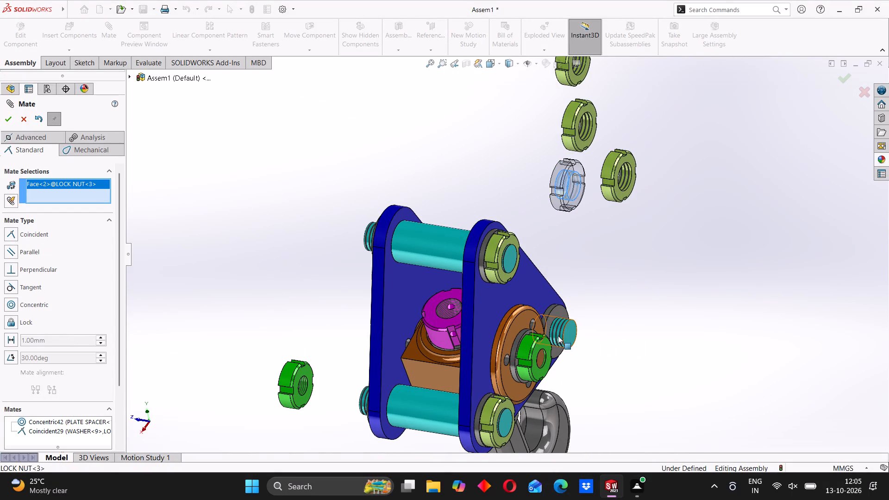
pyautogui.click(558, 333)
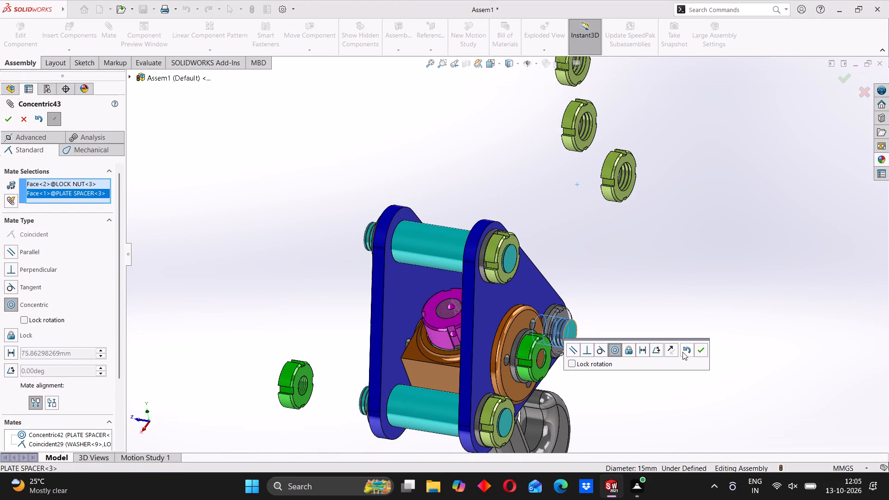
pyautogui.click(701, 349)
# Pull that LOCK NUT off its plate spacer and add a coincident mate between its inner face and the washer's outer face.
pyautogui.moveTo(564, 316); pyautogui.dragTo(594, 319)
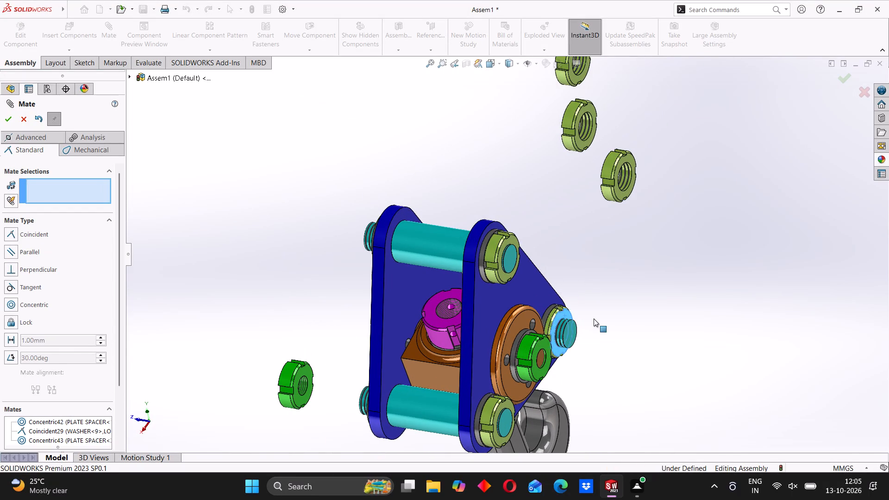
pyautogui.moveTo(594, 319); pyautogui.dragTo(657, 331)
pyautogui.moveTo(614, 335); pyautogui.dragTo(653, 352, button='middle')
pyautogui.scroll(-5, 615, 335)
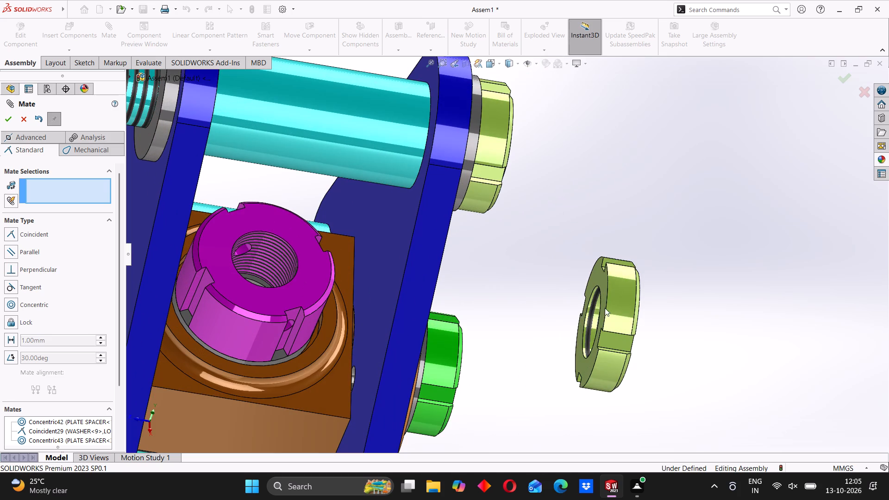
pyautogui.click(594, 281)
pyautogui.moveTo(610, 335); pyautogui.dragTo(551, 324, button='middle')
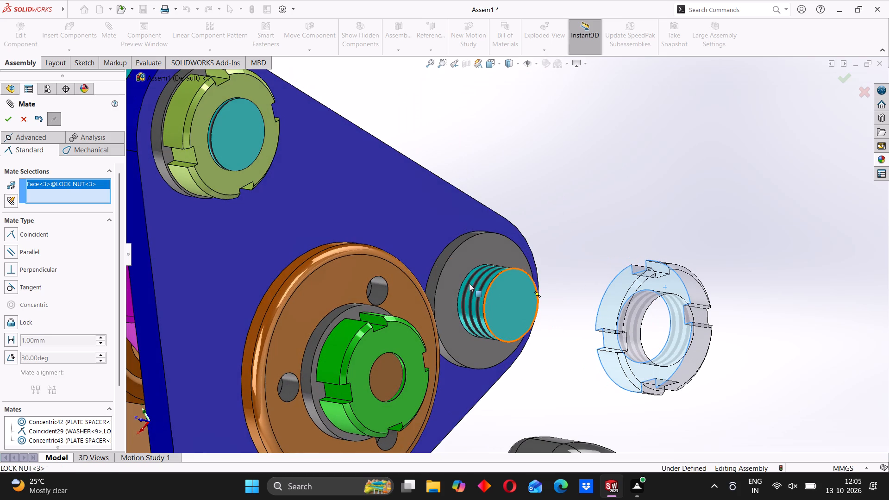
pyautogui.click(457, 269)
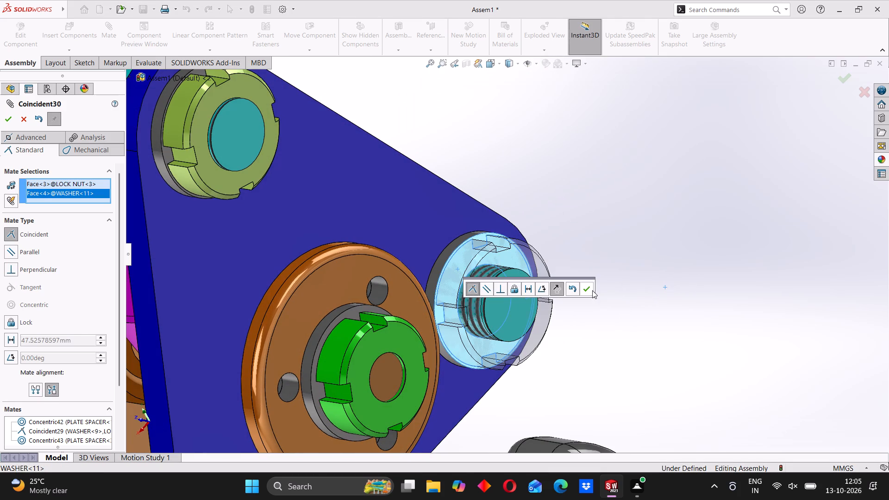
pyautogui.click(584, 289)
# Add a concentric mate between the loose LOCK NUT M12's bore and the hook anchor's bare threaded end, with the alignment flipped.
pyautogui.scroll(6, 516, 297)
pyautogui.moveTo(461, 269); pyautogui.dragTo(513, 258, button='middle')
pyautogui.scroll(2, 363, 280)
pyautogui.moveTo(442, 257); pyautogui.dragTo(412, 261, button='middle')
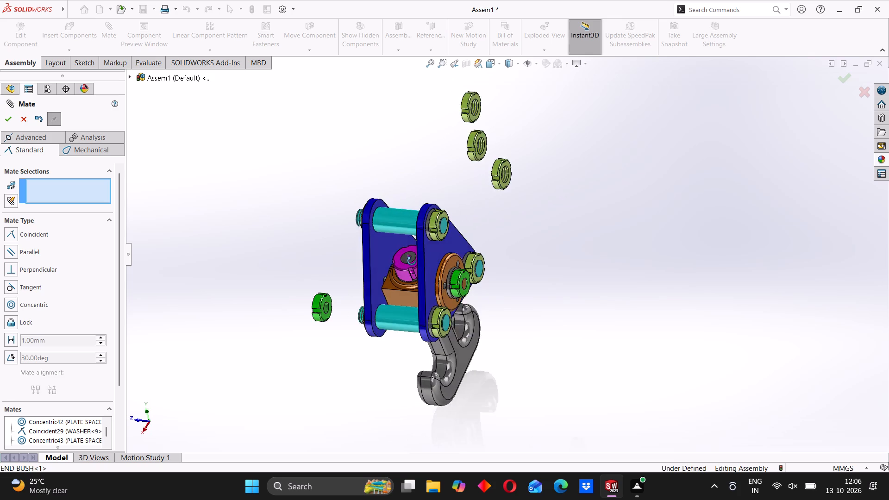
pyautogui.moveTo(412, 261); pyautogui.dragTo(488, 265, button='middle')
pyautogui.scroll(-2, 438, 306)
pyautogui.moveTo(522, 301); pyautogui.dragTo(450, 269)
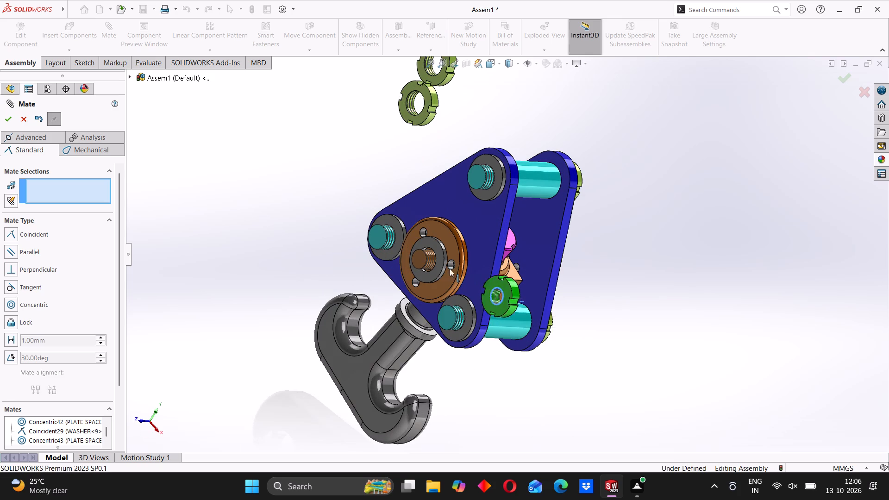
pyautogui.moveTo(450, 269); pyautogui.dragTo(322, 222)
pyautogui.scroll(-3, 322, 225)
pyautogui.click(352, 238)
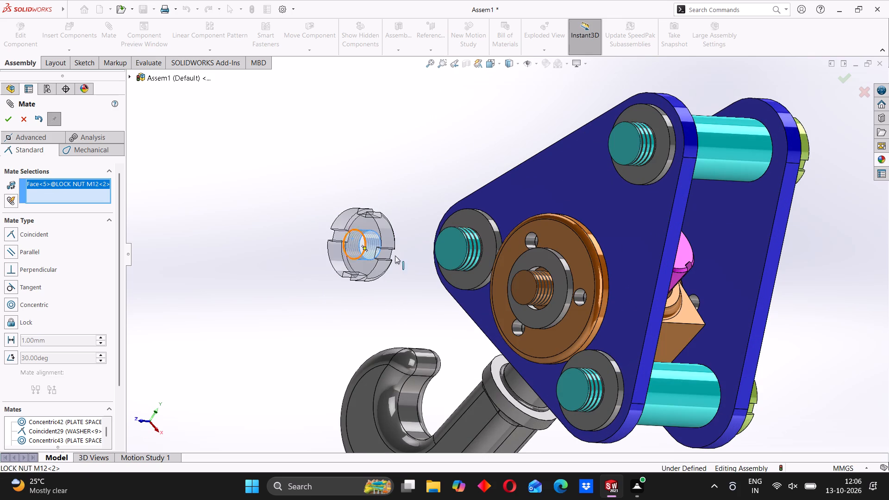
pyautogui.click(545, 281)
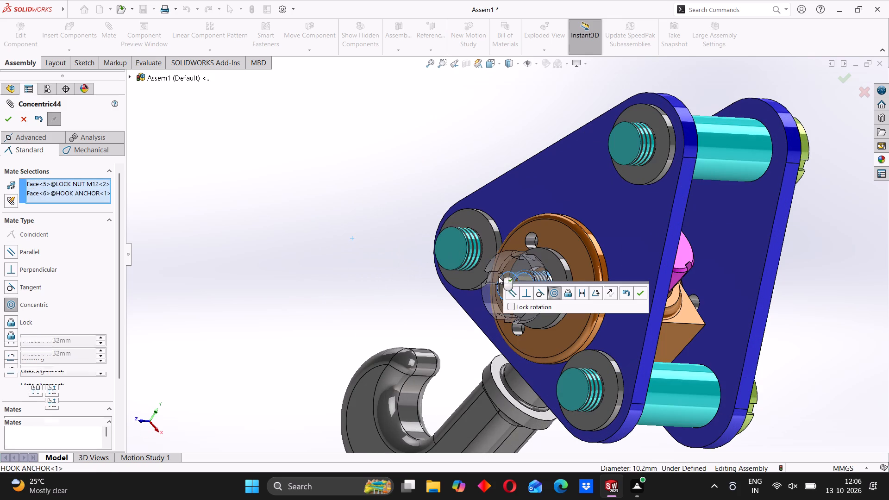
pyautogui.click(608, 293)
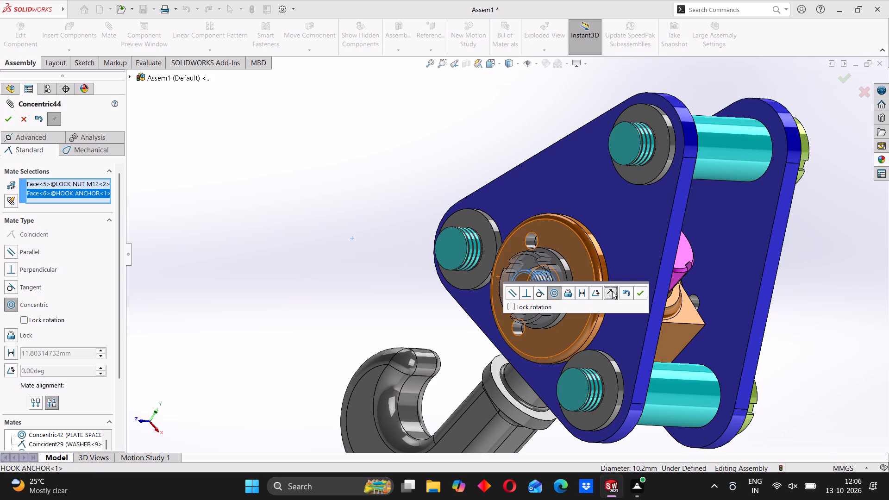
pyautogui.click(640, 291)
# Pull the LOCK NUT M12 off the hook anchor and add a coincident mate between its inner face and the washer's outer face.
pyautogui.moveTo(563, 301); pyautogui.dragTo(544, 300, button='middle')
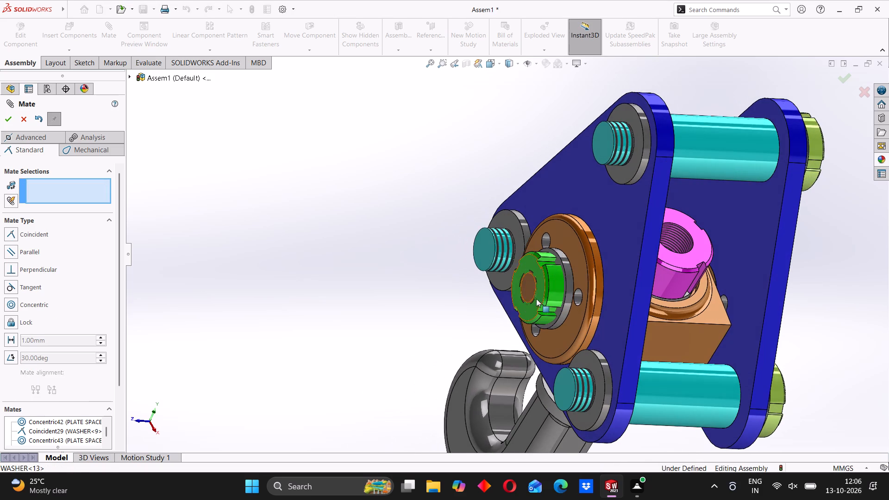
pyautogui.moveTo(549, 280); pyautogui.dragTo(521, 279)
pyautogui.moveTo(524, 280); pyautogui.dragTo(490, 283, button='middle')
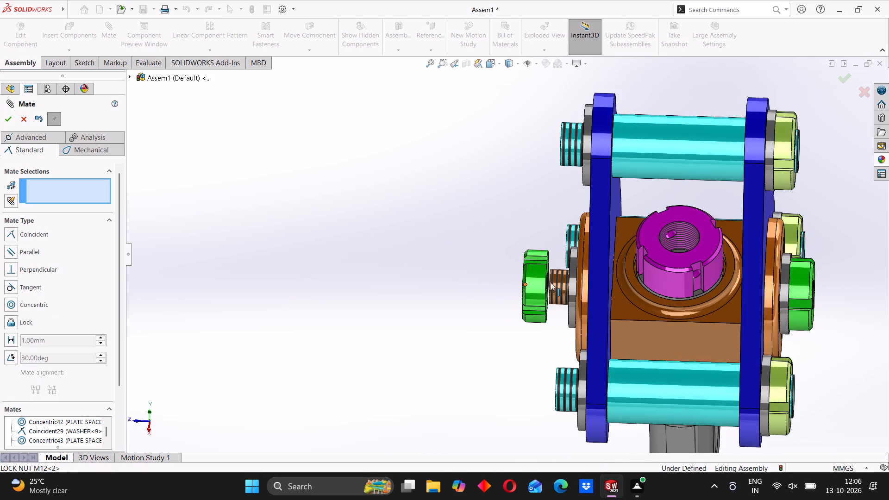
pyautogui.scroll(-4, 557, 280)
pyautogui.moveTo(560, 257); pyautogui.dragTo(573, 257, button='middle')
pyautogui.click(570, 225)
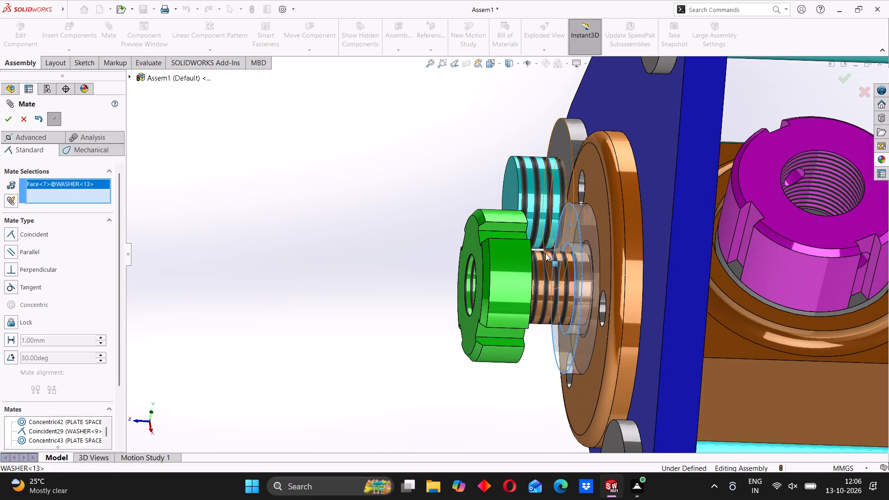
pyautogui.moveTo(545, 254); pyautogui.dragTo(525, 253, button='middle')
pyautogui.click(524, 231)
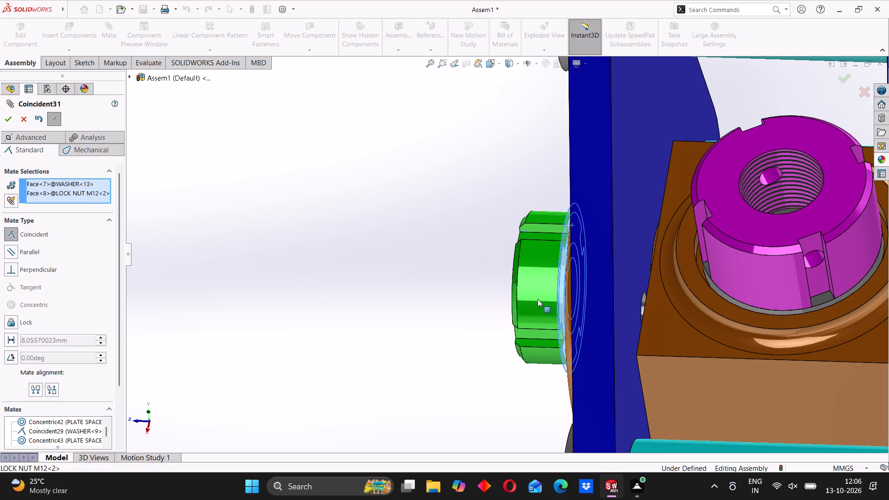
pyautogui.click(660, 319)
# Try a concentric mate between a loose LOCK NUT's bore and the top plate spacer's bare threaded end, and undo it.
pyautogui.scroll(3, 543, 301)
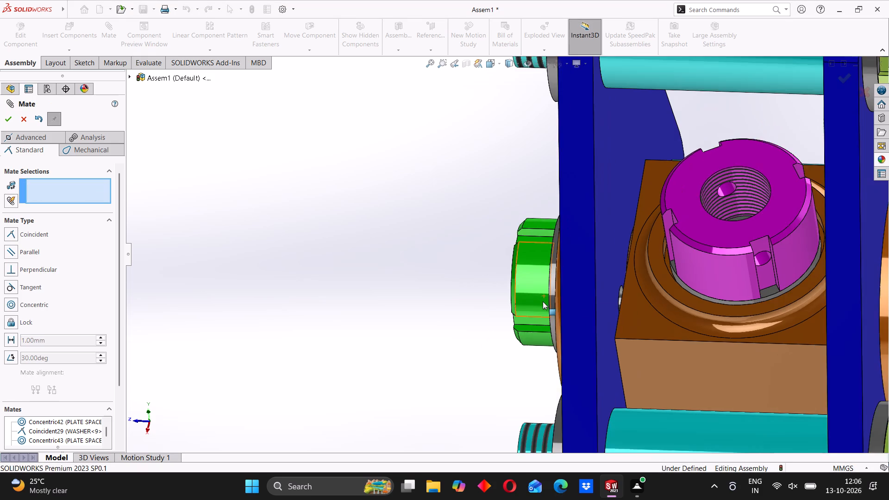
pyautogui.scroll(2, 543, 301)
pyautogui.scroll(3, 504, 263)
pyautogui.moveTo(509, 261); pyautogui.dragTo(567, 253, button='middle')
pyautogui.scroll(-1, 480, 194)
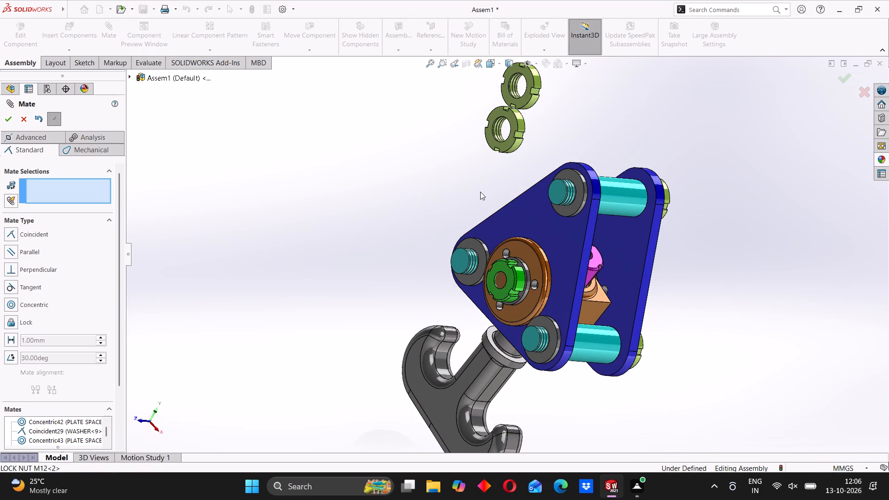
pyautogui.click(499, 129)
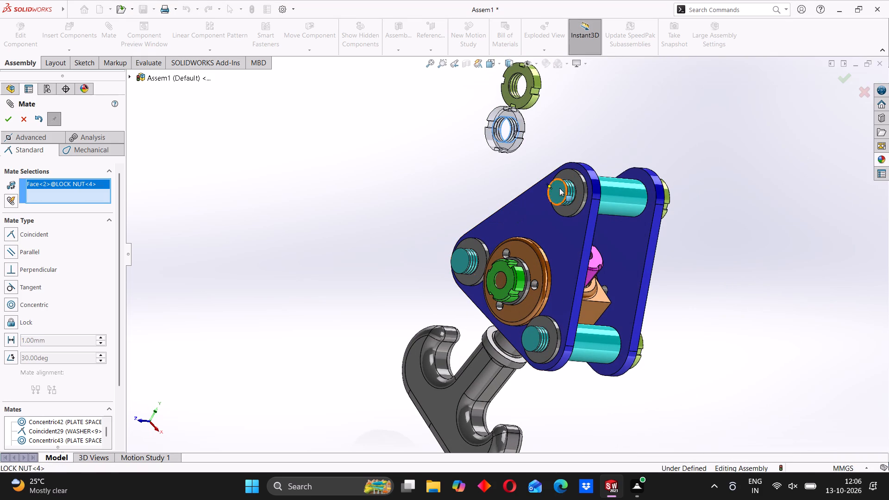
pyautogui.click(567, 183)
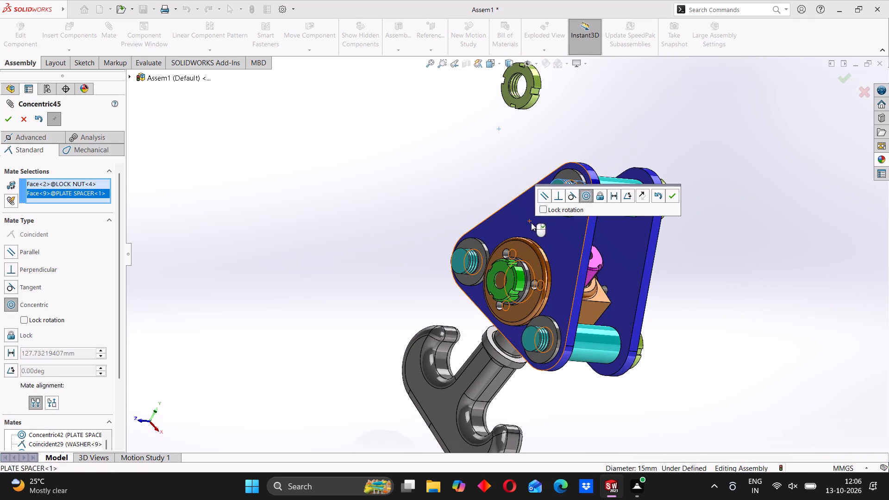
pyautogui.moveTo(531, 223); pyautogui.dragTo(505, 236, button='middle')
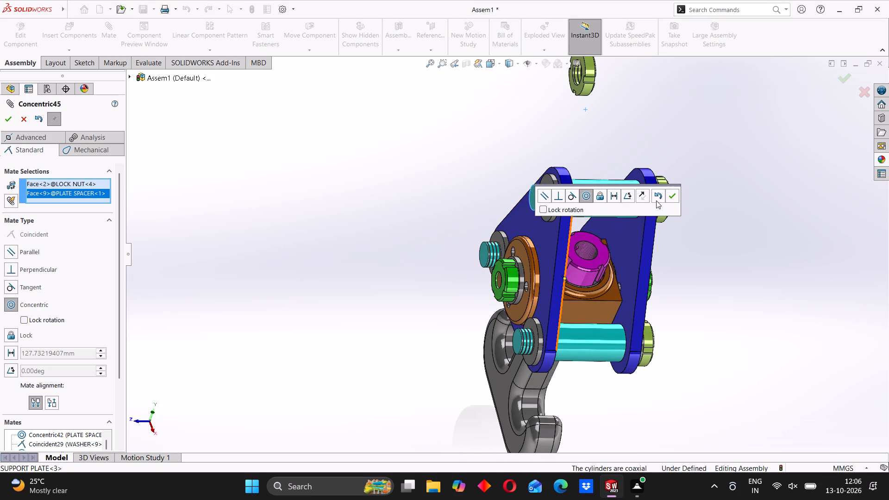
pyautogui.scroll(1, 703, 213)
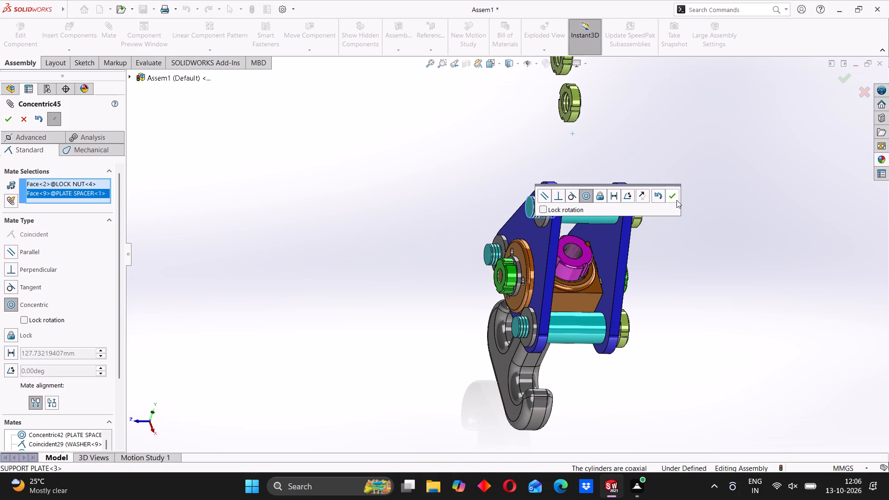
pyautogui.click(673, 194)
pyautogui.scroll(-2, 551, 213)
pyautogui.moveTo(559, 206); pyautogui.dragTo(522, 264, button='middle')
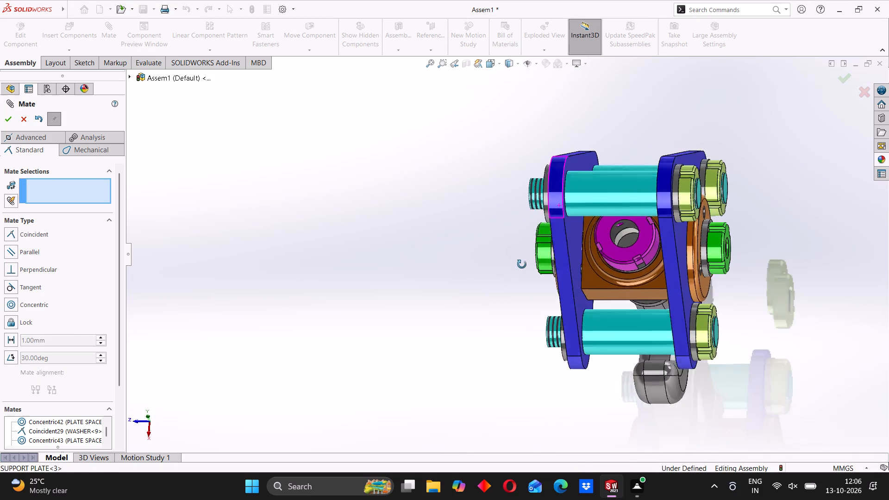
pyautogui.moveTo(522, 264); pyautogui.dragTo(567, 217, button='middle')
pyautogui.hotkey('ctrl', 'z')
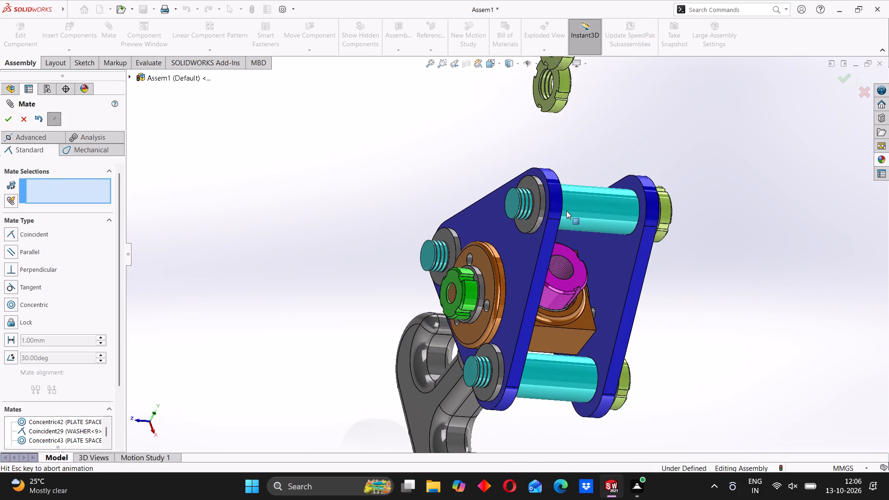
# Move the uppermost loose LOCK NUT clear and mate its bore concentric with the top plate spacer's bare threaded end, with the alignment flipped.
pyautogui.scroll(2, 562, 159)
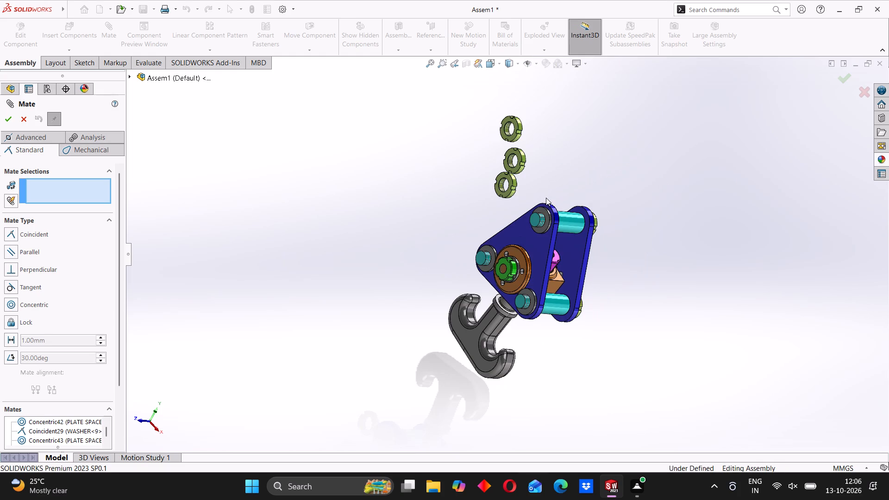
pyautogui.scroll(-1, 546, 198)
pyautogui.scroll(2, 546, 198)
pyautogui.moveTo(546, 202); pyautogui.dragTo(542, 202, button='middle')
pyautogui.scroll(1, 546, 202)
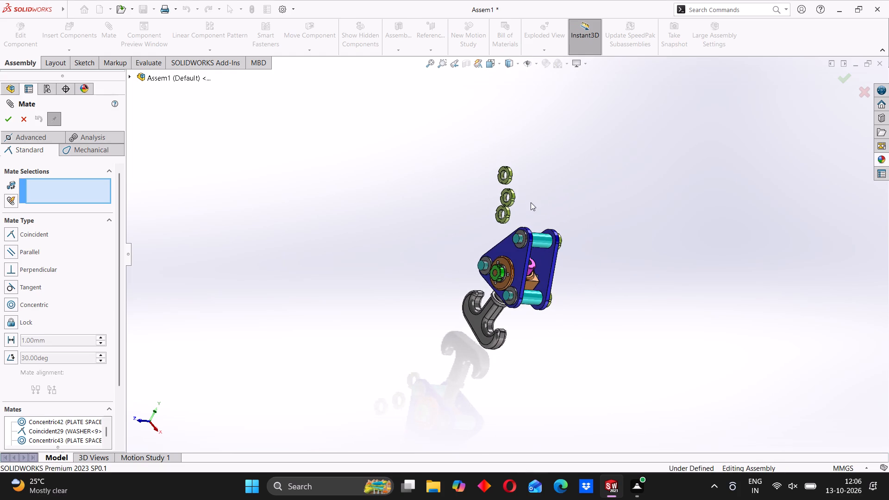
pyautogui.scroll(-3, 520, 200)
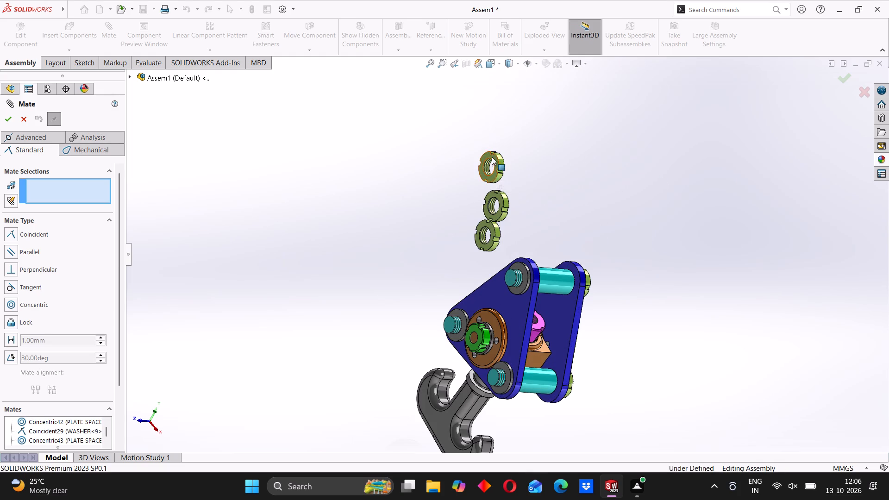
pyautogui.moveTo(492, 156); pyautogui.dragTo(389, 260)
pyautogui.moveTo(419, 272); pyautogui.dragTo(373, 265, button='middle')
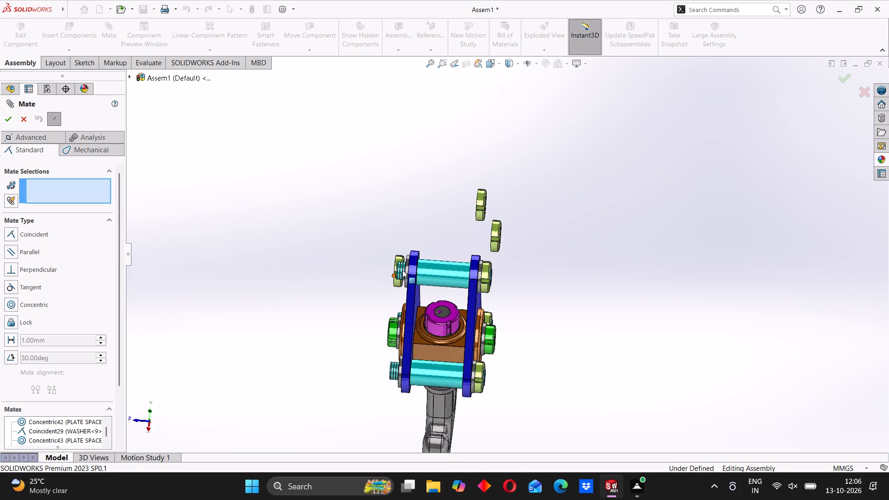
pyautogui.scroll(-4, 403, 269)
pyautogui.moveTo(397, 271); pyautogui.dragTo(449, 279, button='middle')
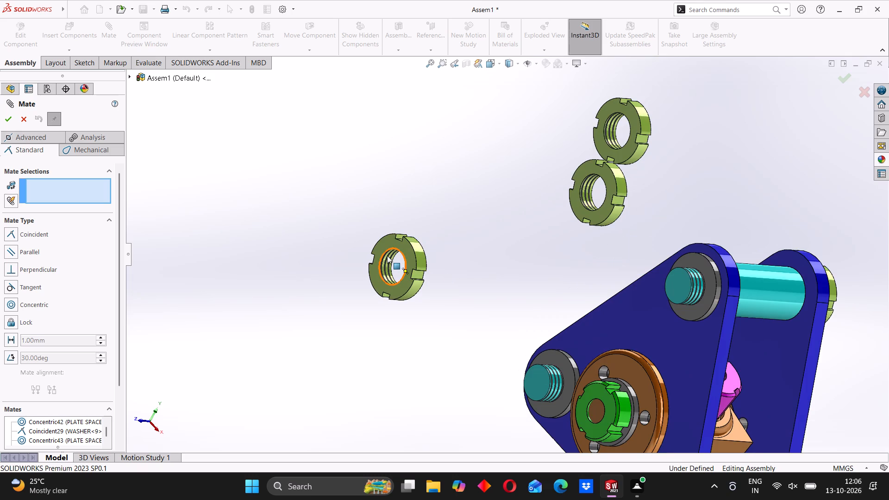
pyautogui.click(386, 260)
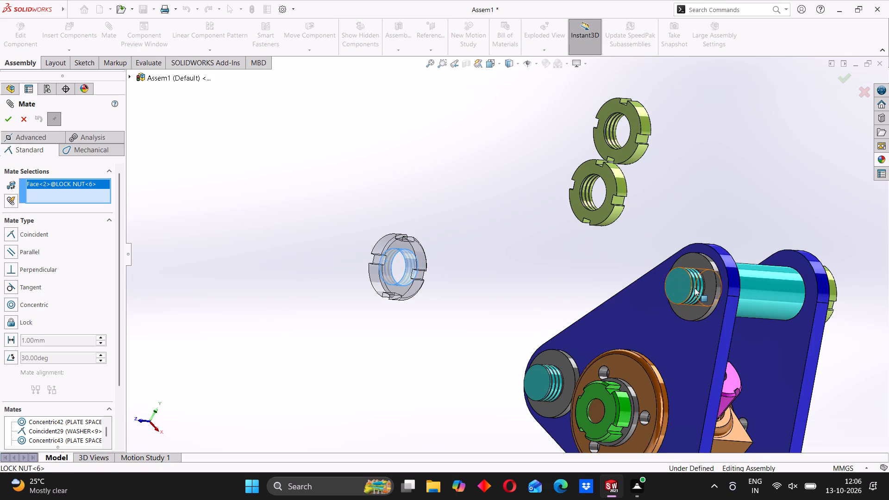
pyautogui.click(696, 283)
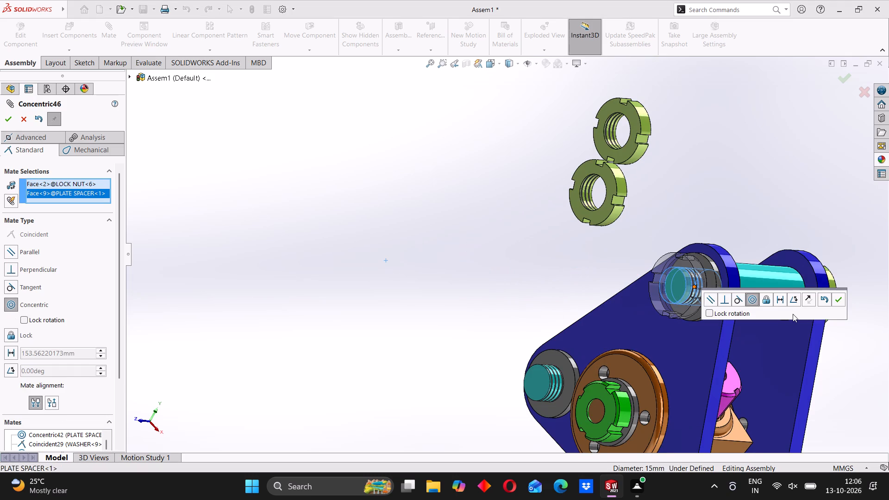
pyautogui.click(810, 300)
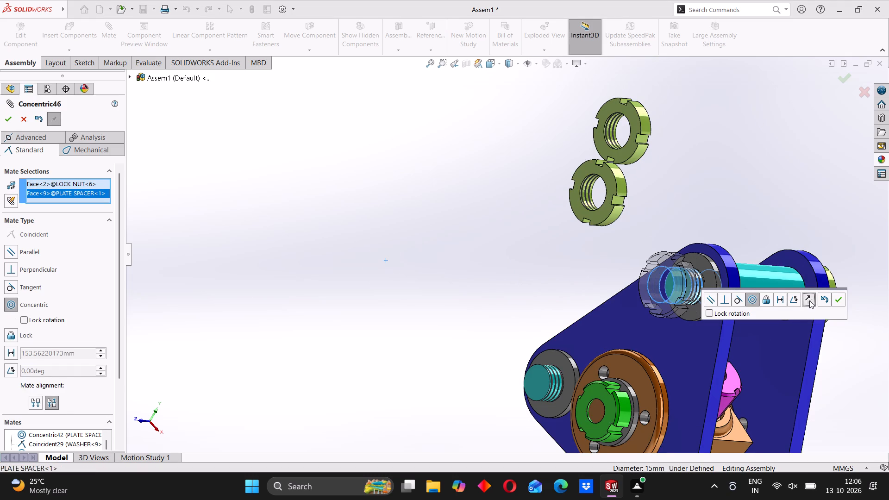
pyautogui.click(839, 300)
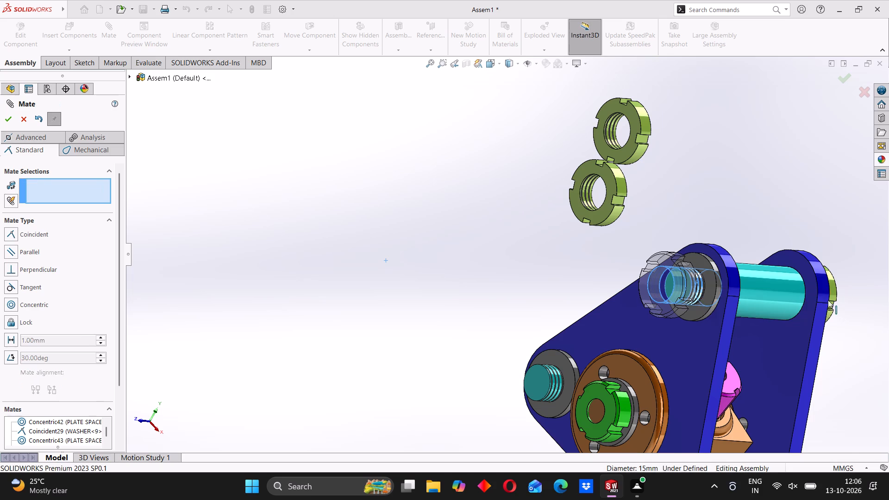
# Add a coincident mate between that LOCK NUT's inner face and the outer face of the washer on the top plate spacer.
pyautogui.moveTo(735, 292); pyautogui.dragTo(683, 305, button='middle')
pyautogui.scroll(-4, 688, 280)
pyautogui.moveTo(687, 281); pyautogui.dragTo(664, 288, button='middle')
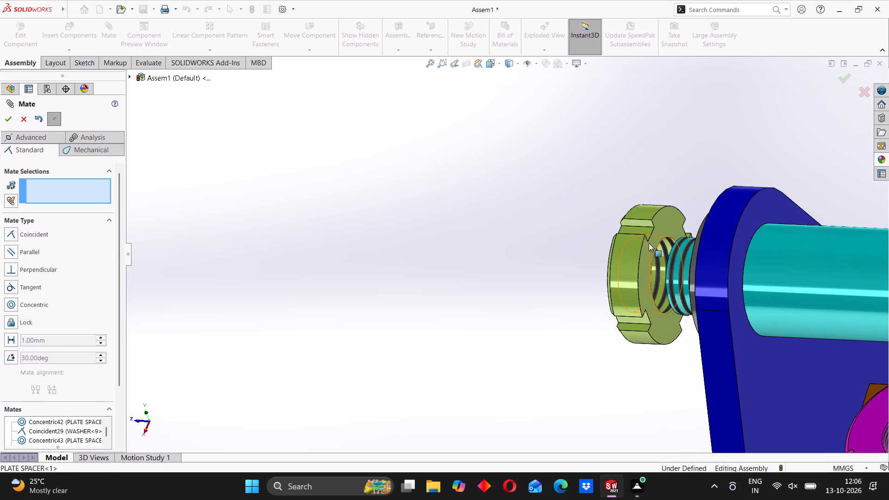
pyautogui.click(661, 228)
pyautogui.moveTo(646, 306); pyautogui.dragTo(692, 294, button='middle')
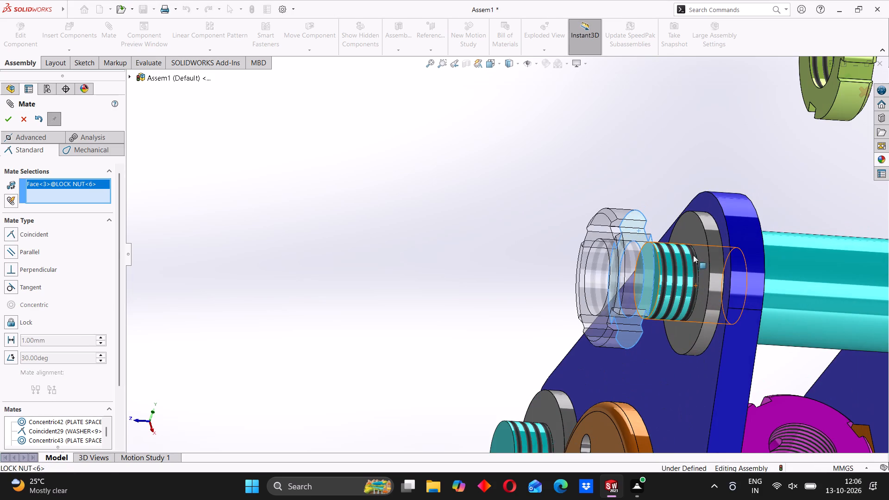
pyautogui.click(695, 236)
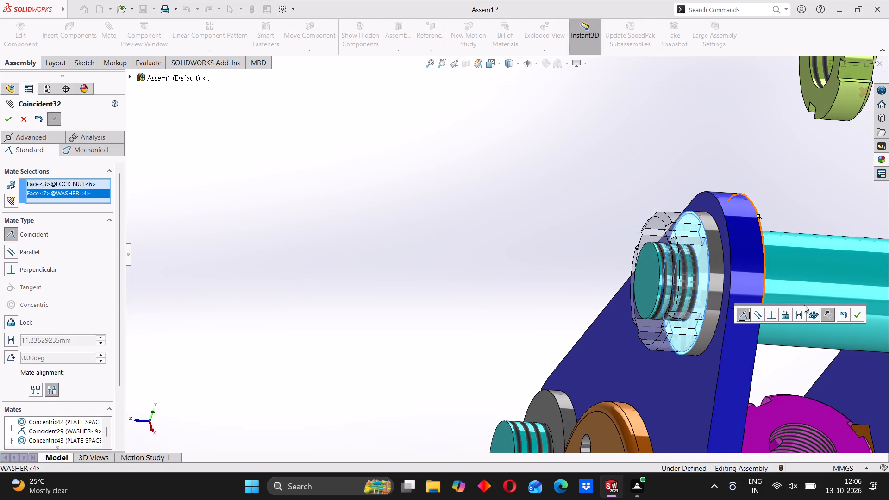
pyautogui.click(860, 314)
# Move the two remaining loose LOCK NUTs to the open space beside the side plate with the bare plate spacer ends.
pyautogui.scroll(4, 728, 270)
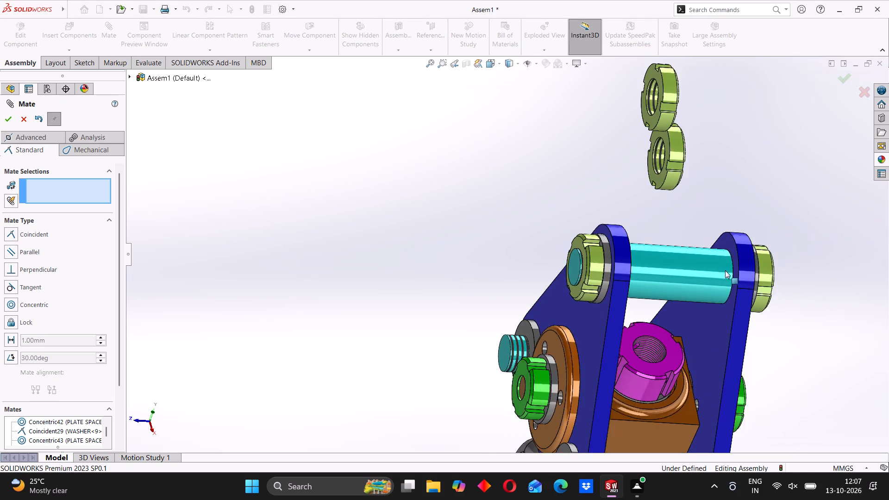
pyautogui.scroll(2, 725, 270)
pyautogui.moveTo(614, 179); pyautogui.dragTo(532, 224)
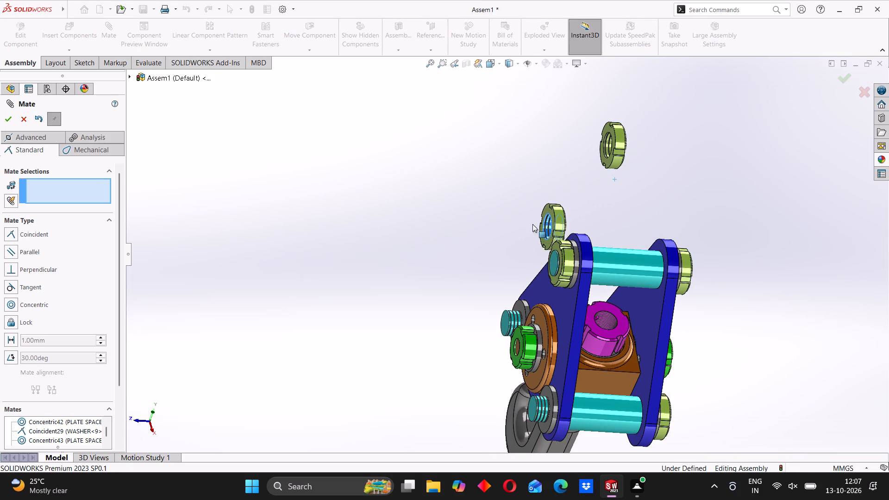
pyautogui.moveTo(532, 224); pyautogui.dragTo(407, 233)
pyautogui.moveTo(604, 144); pyautogui.dragTo(399, 292)
pyautogui.click(366, 264)
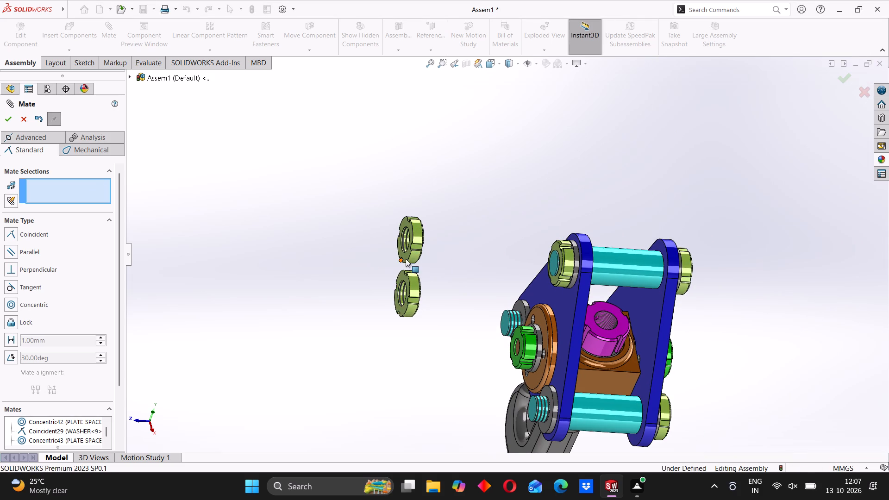
# Add a concentric mate between one loose LOCK NUT's bore and the bare plate spacer end at the side plate's outer corner, with the alignment flipped.
pyautogui.scroll(-3, 406, 258)
pyautogui.moveTo(407, 258); pyautogui.dragTo(416, 252, button='middle')
pyautogui.click(425, 219)
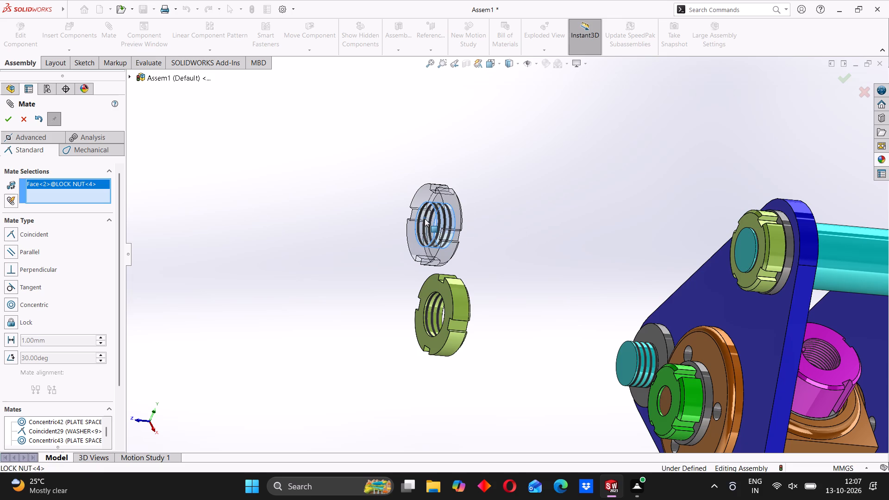
pyautogui.click(647, 355)
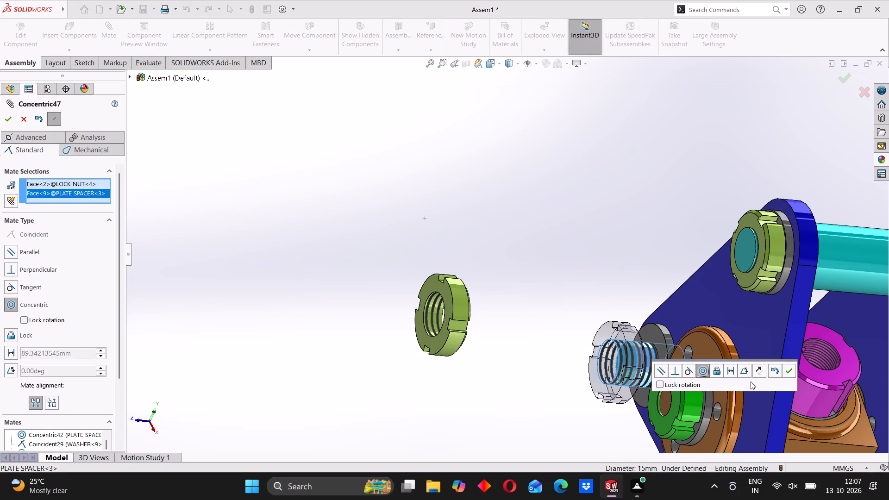
pyautogui.click(760, 371)
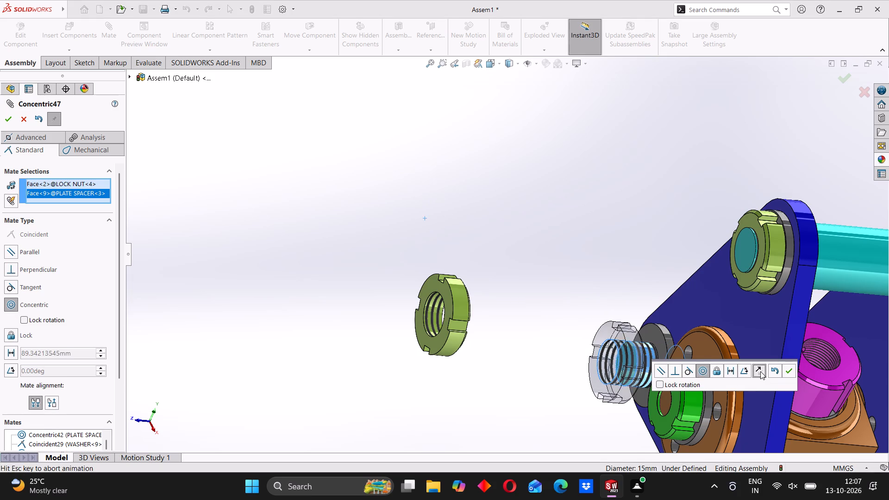
pyautogui.click(789, 375)
# Add a coincident mate between the newly aligned LOCK NUT's inner face and the outer face of the washer behind it.
pyautogui.moveTo(619, 355); pyautogui.dragTo(587, 356, button='middle')
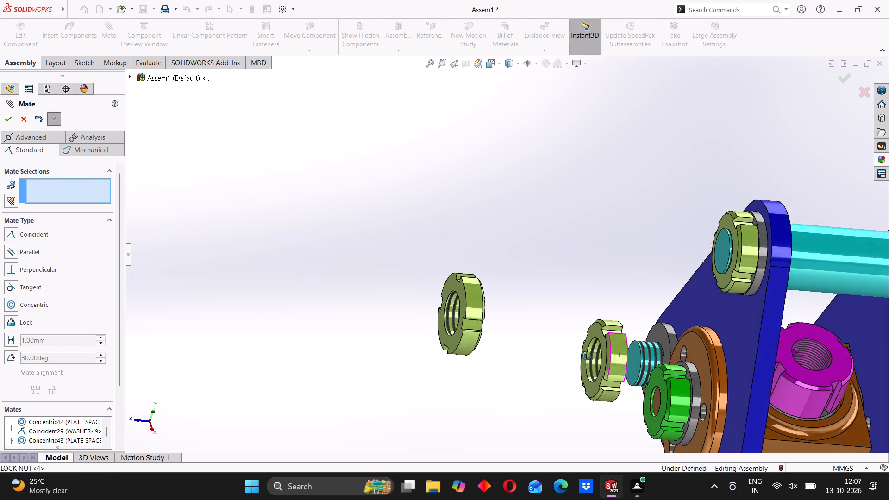
pyautogui.moveTo(587, 356); pyautogui.dragTo(569, 356, button='middle')
pyautogui.scroll(-2, 553, 356)
pyautogui.moveTo(563, 366); pyautogui.dragTo(592, 367, button='middle')
pyautogui.scroll(-2, 580, 354)
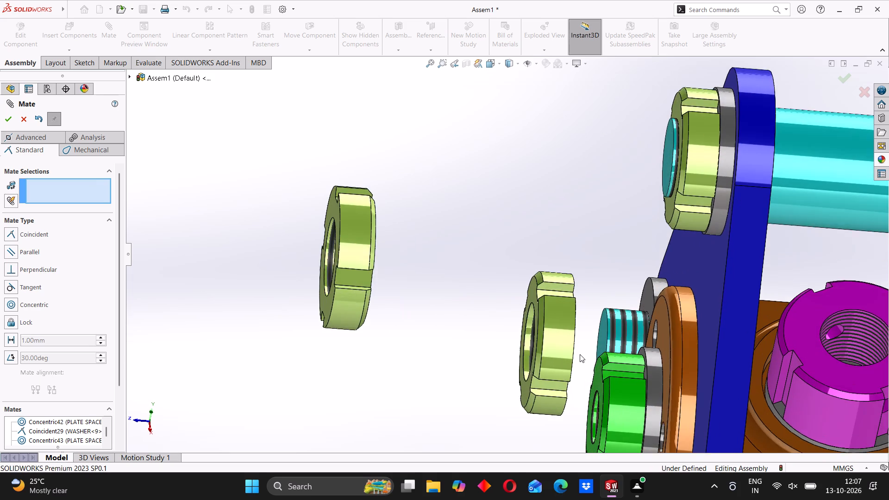
pyautogui.moveTo(579, 347); pyautogui.dragTo(571, 346, button='middle')
pyautogui.moveTo(573, 322); pyautogui.dragTo(567, 324, button='middle')
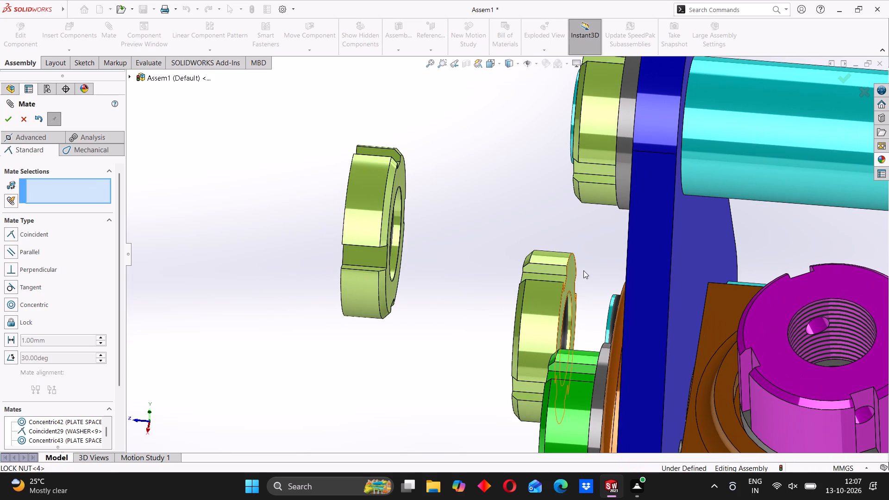
pyautogui.click(576, 274)
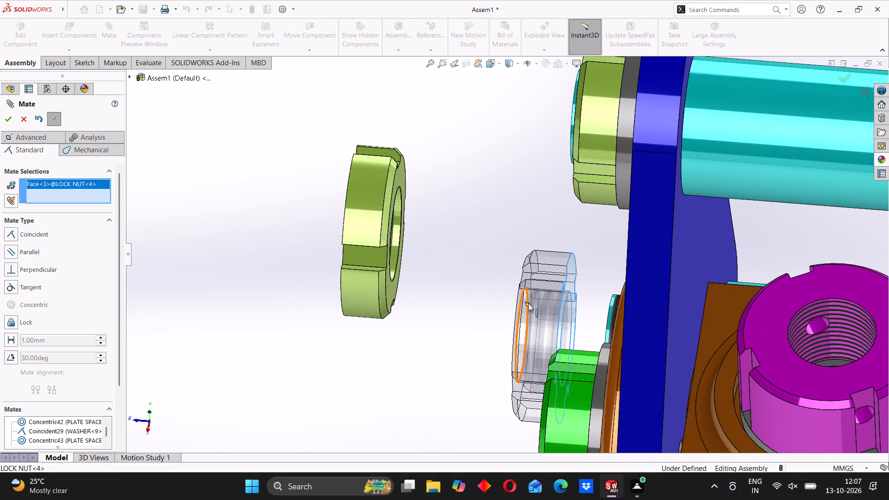
pyautogui.moveTo(525, 315); pyautogui.dragTo(583, 319, button='middle')
pyautogui.click(578, 301)
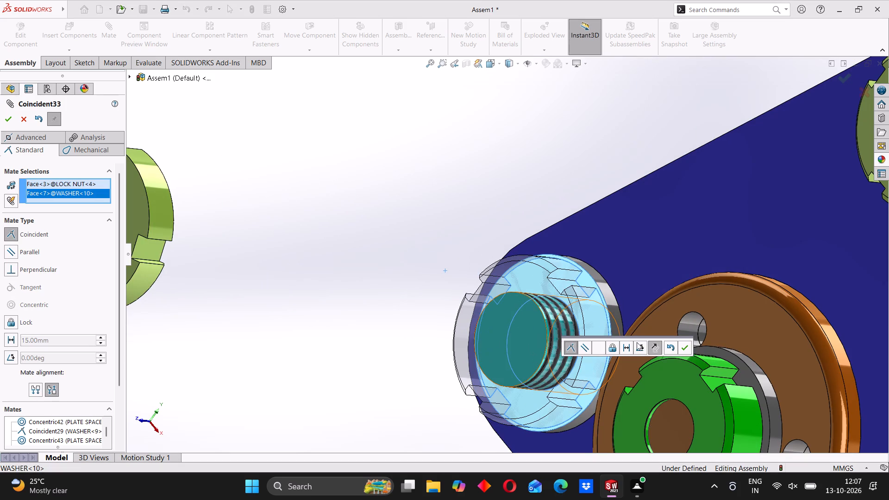
pyautogui.click(681, 350)
# Move the last loose LOCK NUT near the remaining bare plate spacer end and mate its bore concentric with it, with the alignment flipped.
pyautogui.scroll(7, 529, 360)
pyautogui.moveTo(543, 350); pyautogui.dragTo(529, 351, button='middle')
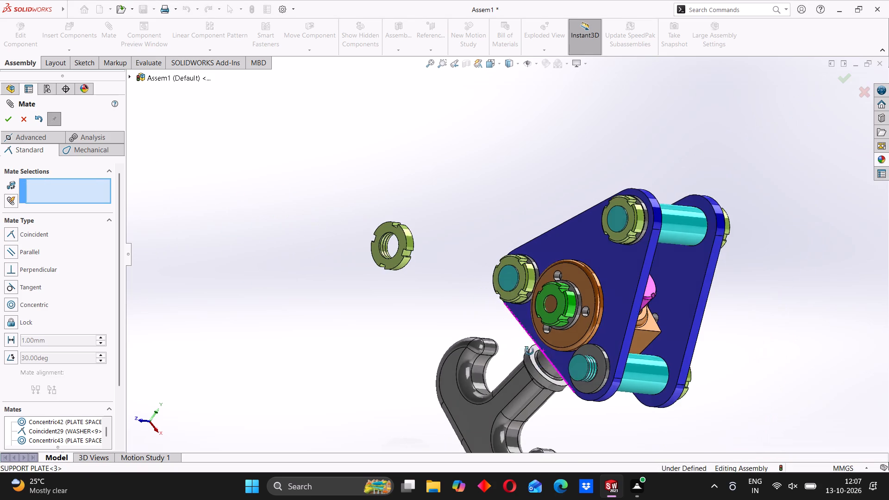
pyautogui.moveTo(529, 351); pyautogui.dragTo(497, 349, button='middle')
pyautogui.moveTo(440, 233); pyautogui.dragTo(463, 338)
pyautogui.moveTo(478, 356); pyautogui.dragTo(479, 357, button='middle')
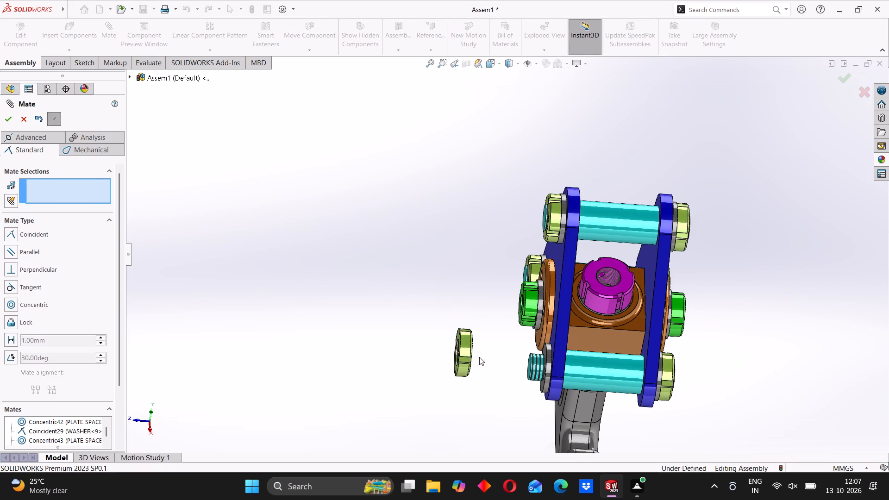
pyautogui.moveTo(479, 357); pyautogui.dragTo(500, 356, button='middle')
pyautogui.click(453, 353)
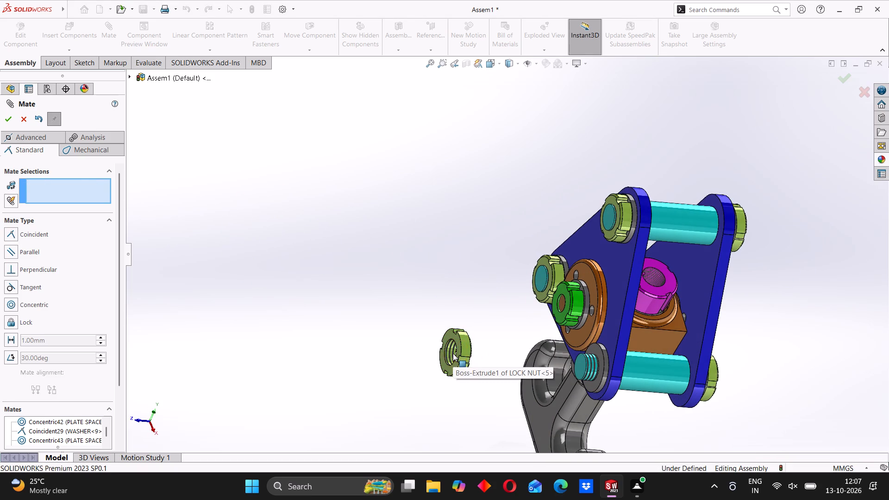
pyautogui.click(591, 362)
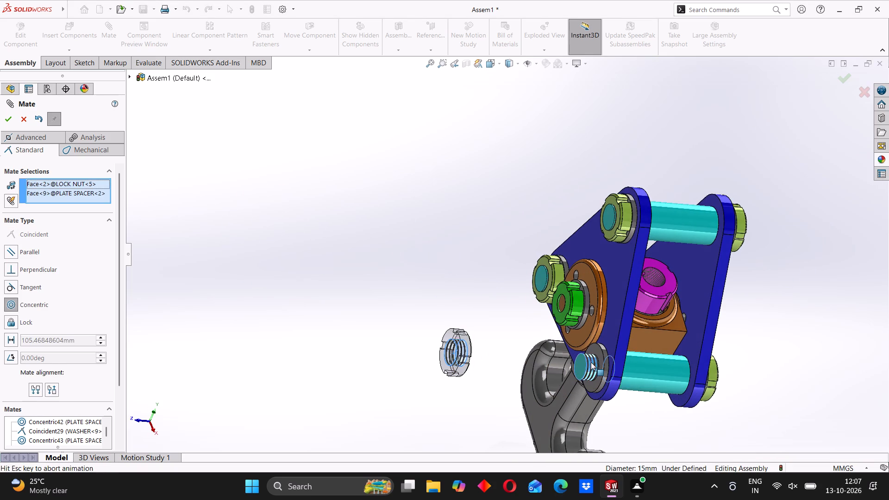
pyautogui.moveTo(664, 413); pyautogui.dragTo(645, 414, button='middle')
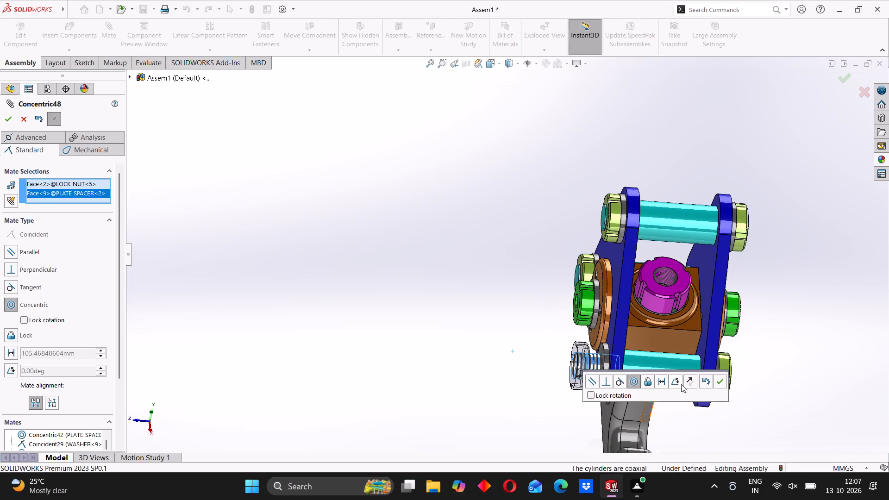
pyautogui.click(687, 382)
pyautogui.click(720, 381)
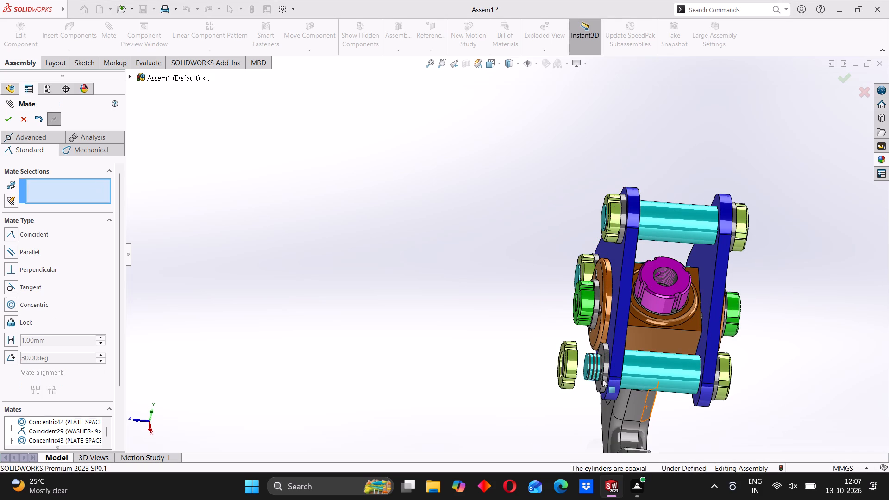
# Add a coincident mate between the last LOCK NUT's inner face and the washer's edge on that plate spacer, and finish mating.
pyautogui.moveTo(592, 369); pyautogui.dragTo(570, 368, button='middle')
pyautogui.scroll(-3, 562, 363)
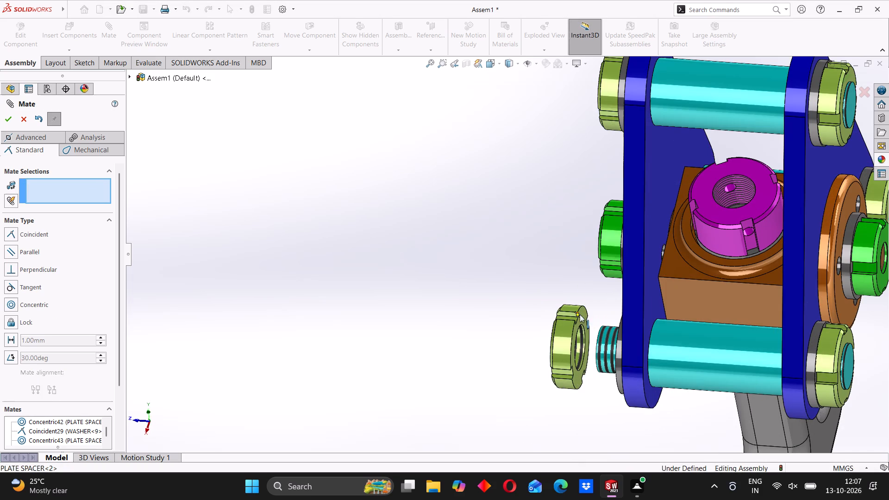
pyautogui.click(582, 314)
pyautogui.moveTo(571, 369); pyautogui.dragTo(614, 372, button='middle')
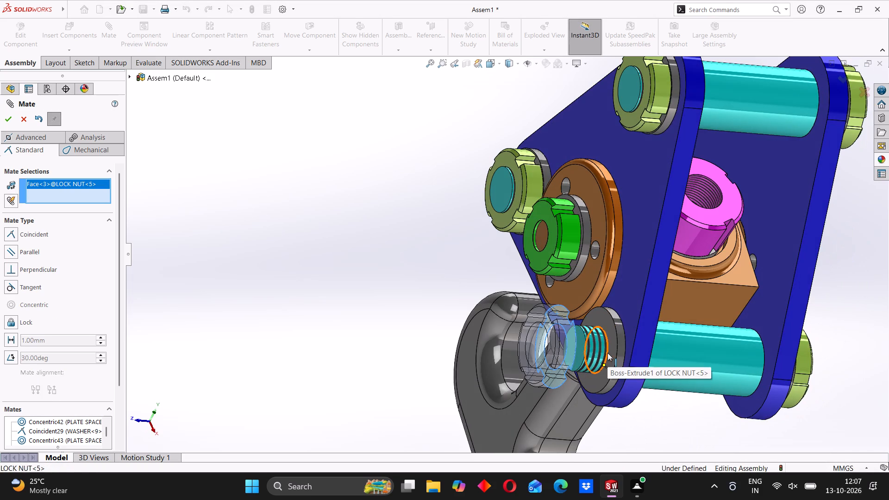
pyautogui.click(607, 353)
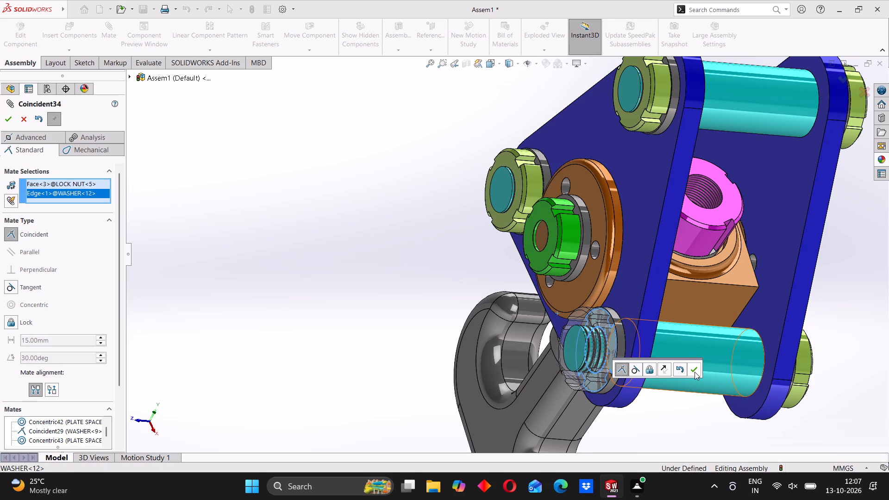
pyautogui.click(695, 372)
pyautogui.moveTo(605, 379); pyautogui.dragTo(586, 380, button='middle')
pyautogui.scroll(2, 585, 379)
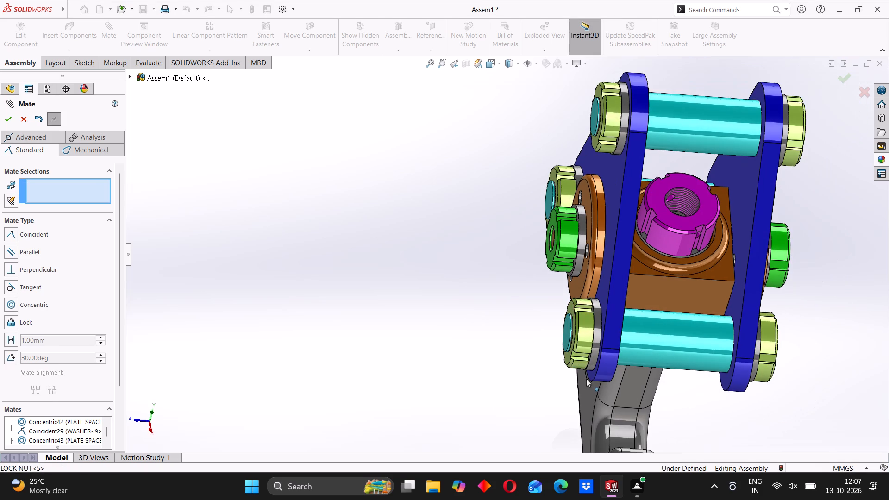
pyautogui.scroll(4, 600, 342)
pyautogui.moveTo(596, 354); pyautogui.dragTo(462, 252, button='middle')
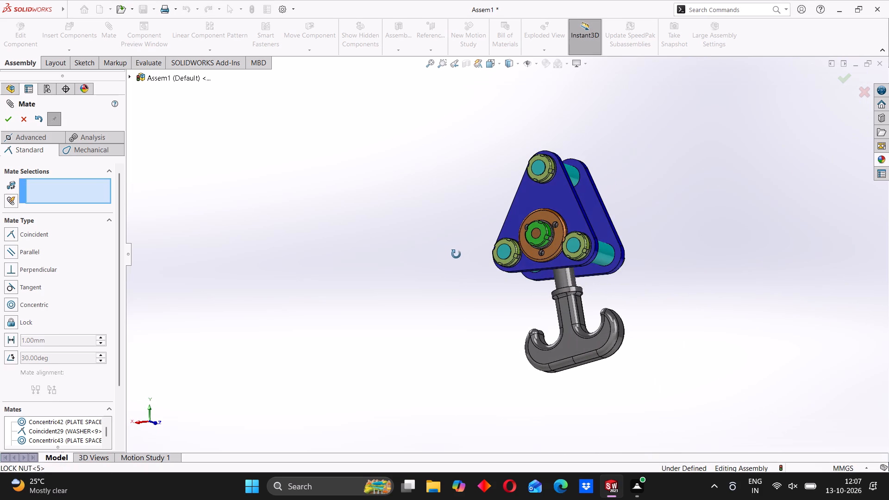
pyautogui.moveTo(457, 256); pyautogui.dragTo(488, 271, button='middle')
pyautogui.click(9, 118)
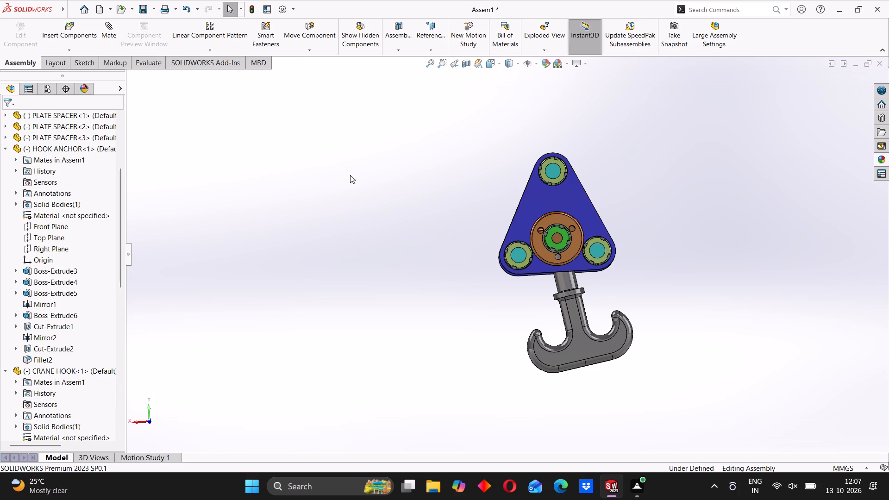
# Insert the BOLT part from the ASSEMBLY 21 folder and place it in the open space beside the side plate.
pyautogui.click(81, 31)
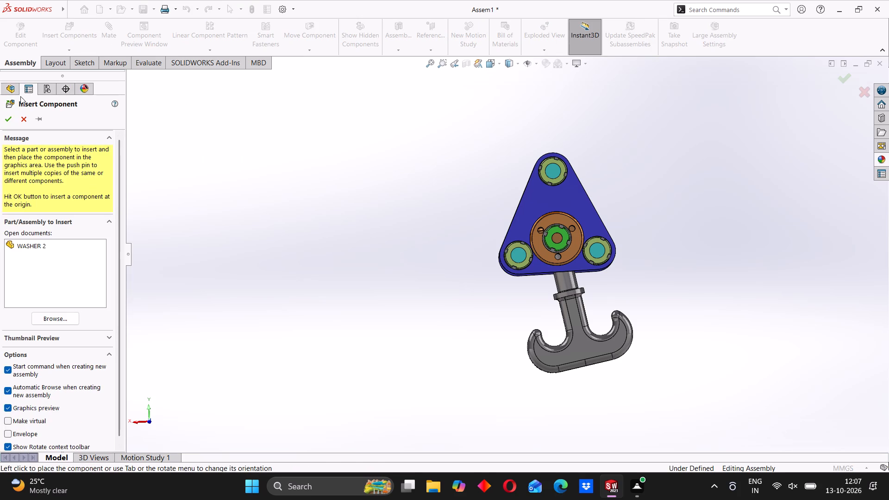
pyautogui.click(55, 320)
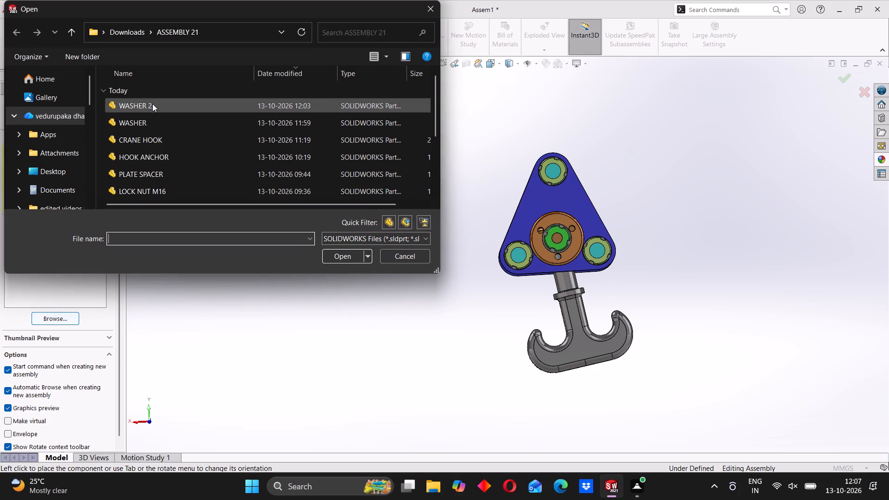
pyautogui.scroll(-5, 152, 125)
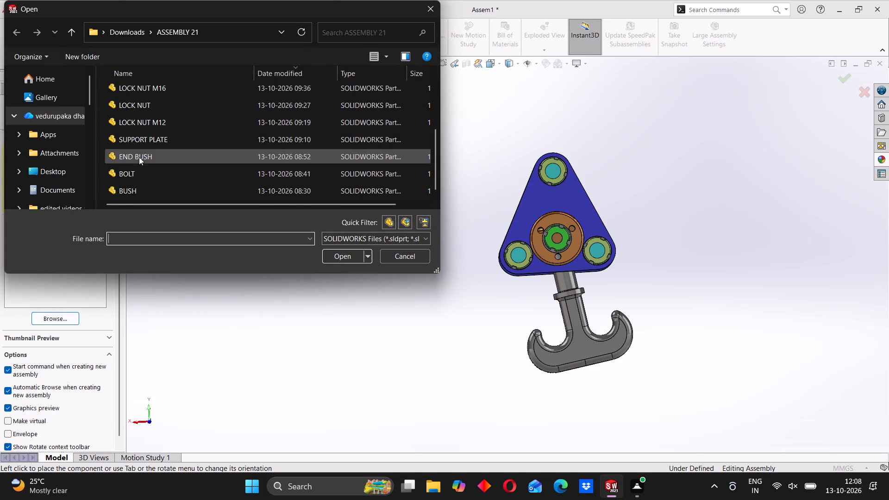
pyautogui.click(133, 174)
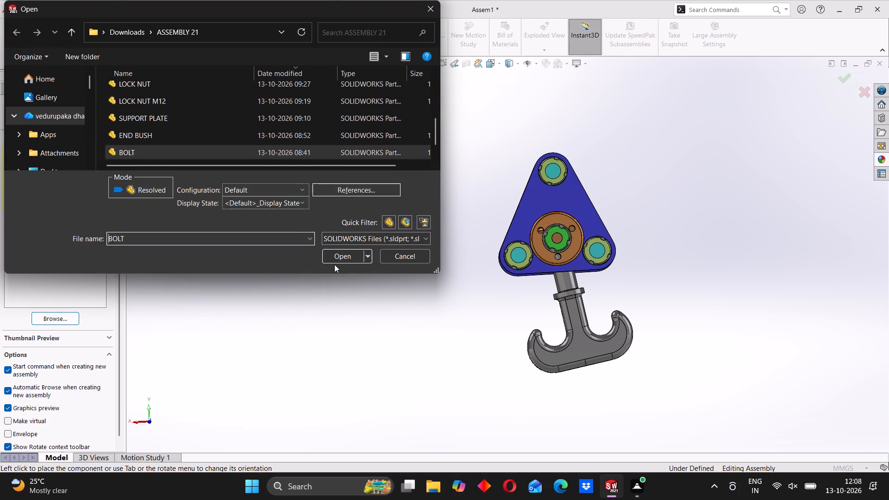
pyautogui.click(344, 256)
pyautogui.moveTo(467, 235); pyautogui.dragTo(493, 244, button='middle')
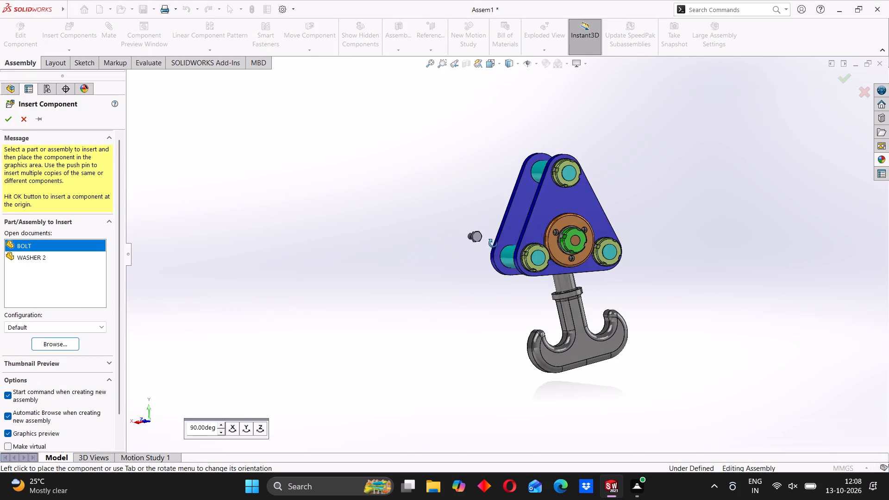
pyautogui.moveTo(493, 244); pyautogui.dragTo(511, 255, button='middle')
pyautogui.click(675, 214)
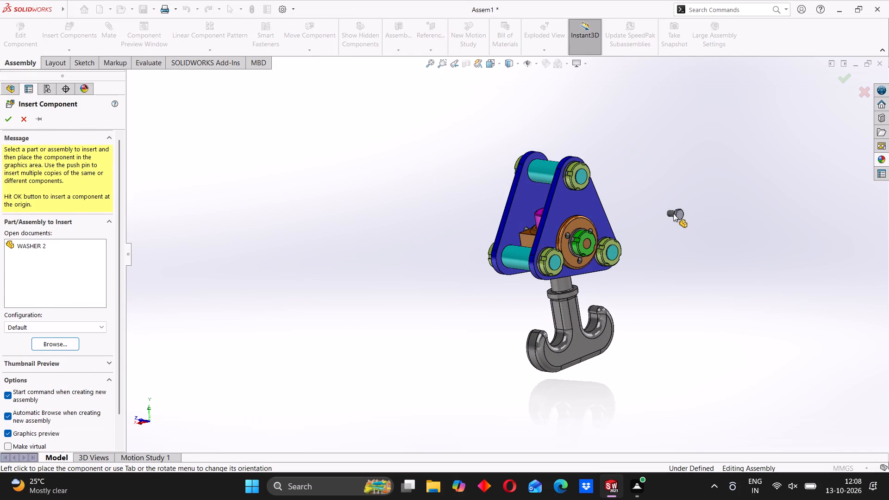
# Make one copy of the BOLT and place it beside the original, clear of the side plate.
pyautogui.scroll(-4, 684, 216)
pyautogui.moveTo(572, 251); pyautogui.dragTo(587, 251, button='middle')
pyautogui.moveTo(580, 245); pyautogui.dragTo(580, 246, button='middle')
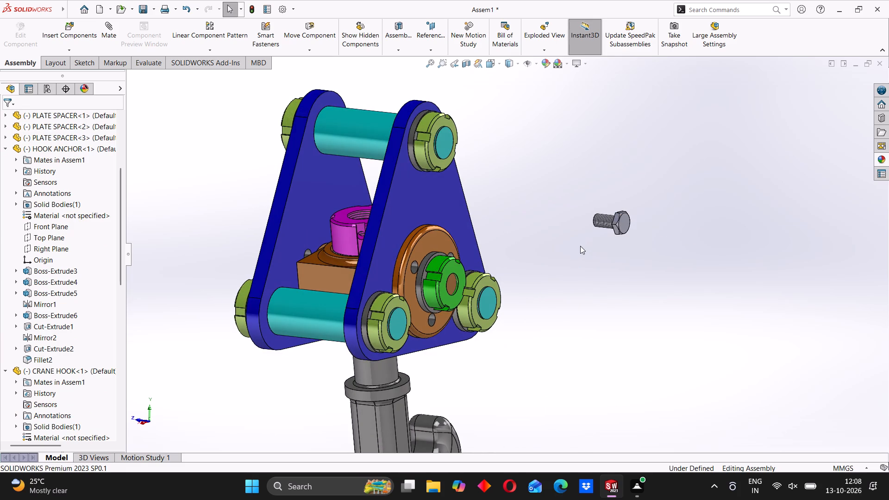
pyautogui.moveTo(580, 246); pyautogui.dragTo(541, 257, button='middle')
pyautogui.scroll(-4, 591, 239)
pyautogui.moveTo(538, 250); pyautogui.dragTo(563, 249, button='middle')
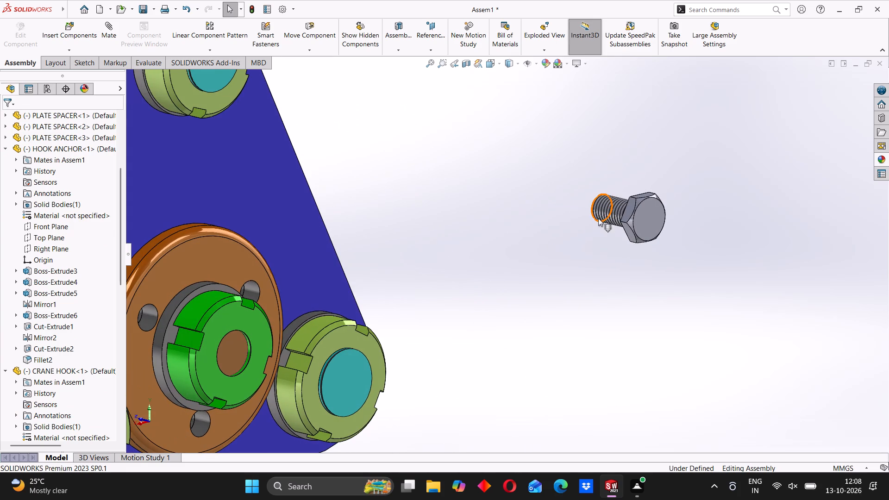
pyautogui.click(605, 212)
pyautogui.scroll(3, 551, 258)
pyautogui.moveTo(521, 272); pyautogui.dragTo(486, 272, button='middle')
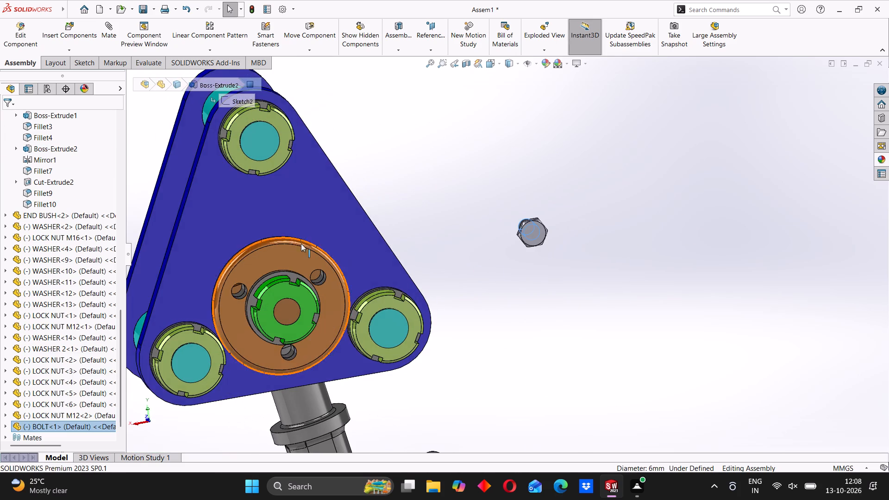
pyautogui.click(422, 218)
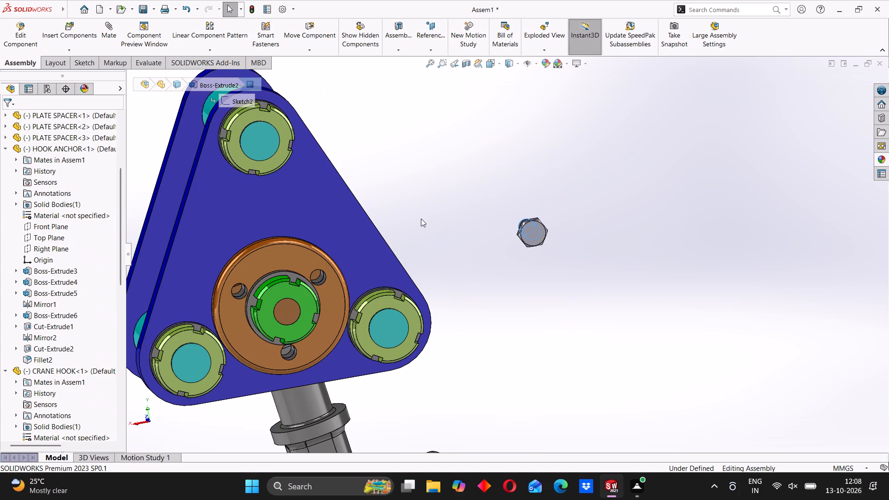
pyautogui.keyDown('ctrl'); pyautogui.moveTo(534, 234); pyautogui.dragTo(604, 227); pyautogui.keyUp('ctrl')
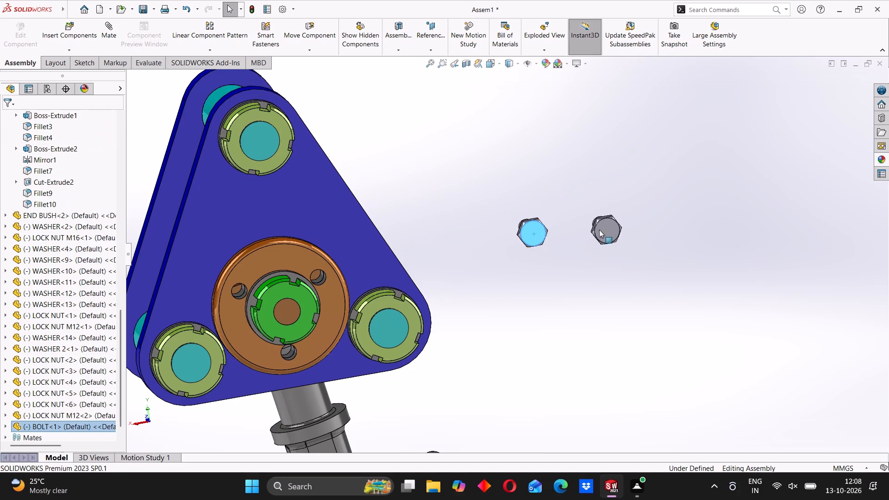
pyautogui.click(566, 270)
# Swing the crane hook about the hook anchor until it hangs roughly straight below the side plates.
pyautogui.scroll(2, 538, 287)
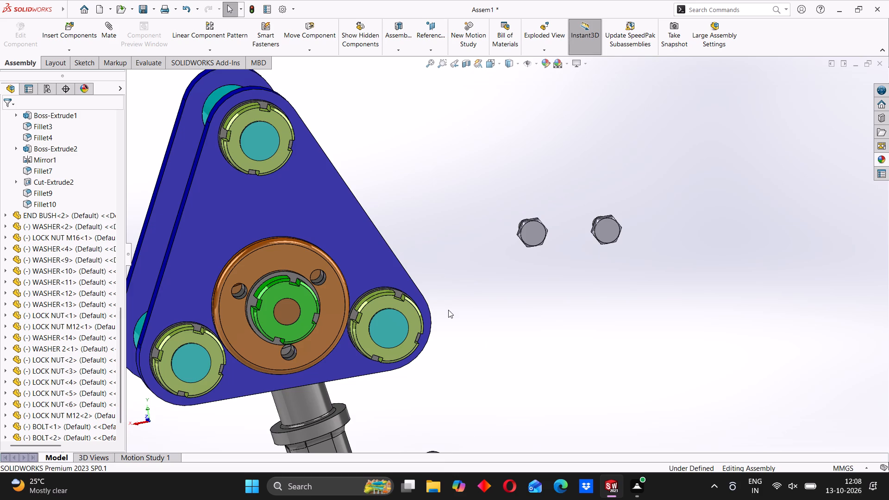
pyautogui.scroll(-3, 497, 252)
pyautogui.scroll(2, 487, 265)
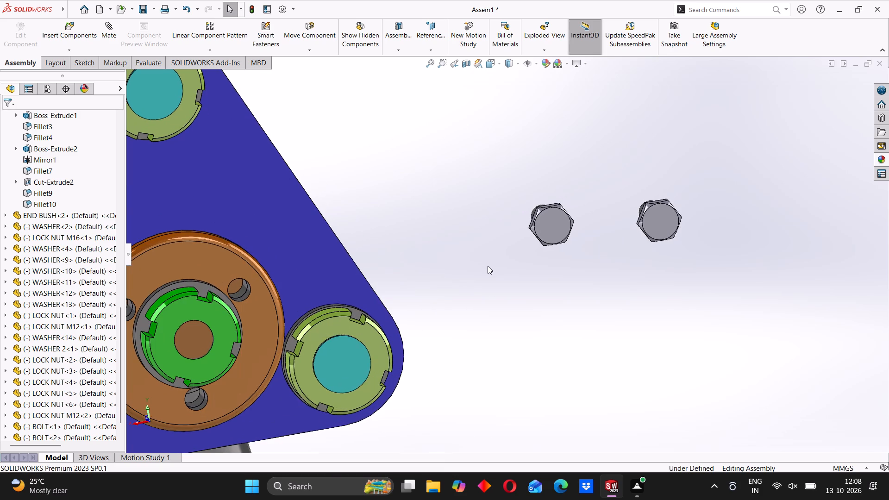
pyautogui.moveTo(480, 290); pyautogui.dragTo(497, 281, button='middle')
pyautogui.scroll(4, 490, 287)
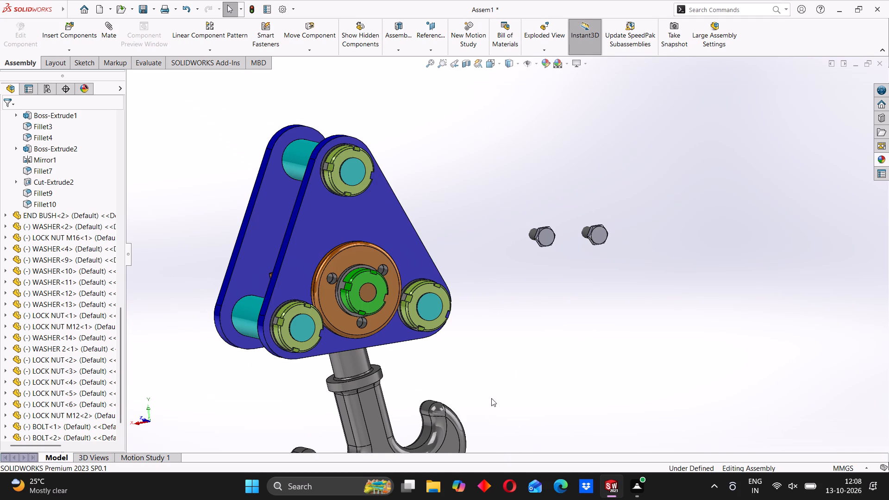
pyautogui.scroll(-2, 512, 249)
pyautogui.moveTo(506, 259); pyautogui.dragTo(538, 260, button='middle')
pyautogui.scroll(2, 502, 250)
pyautogui.scroll(3, 431, 246)
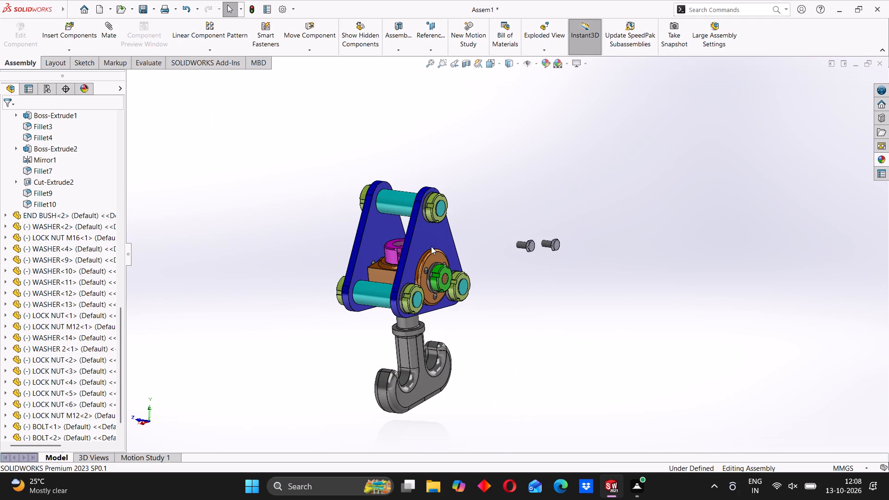
pyautogui.moveTo(429, 351); pyautogui.dragTo(467, 339)
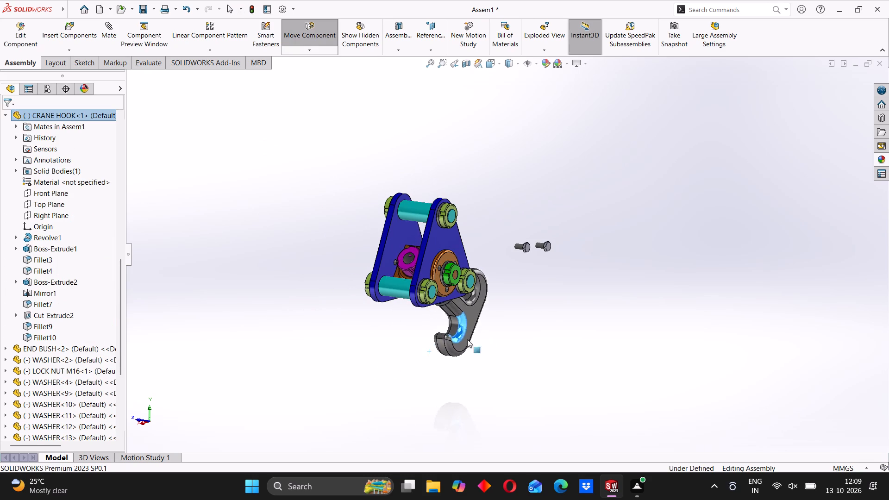
pyautogui.moveTo(467, 339); pyautogui.dragTo(423, 335)
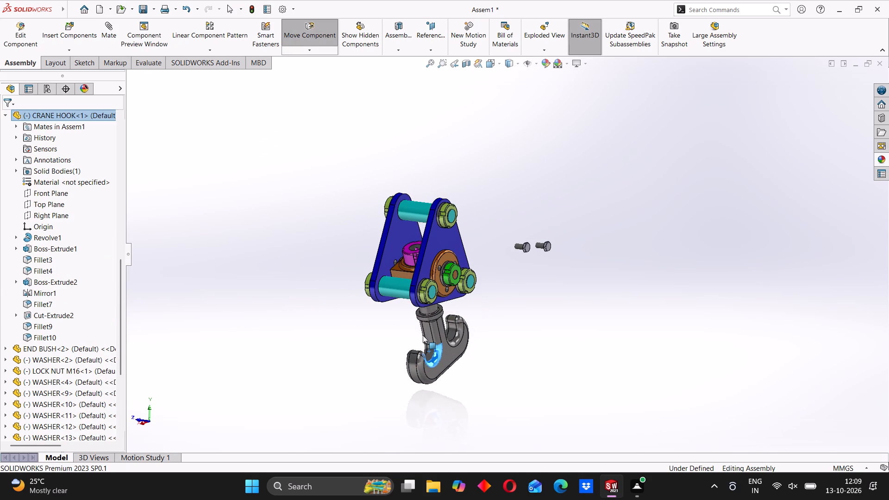
pyautogui.moveTo(423, 335); pyautogui.dragTo(428, 335)
pyautogui.moveTo(444, 350); pyautogui.dragTo(422, 356)
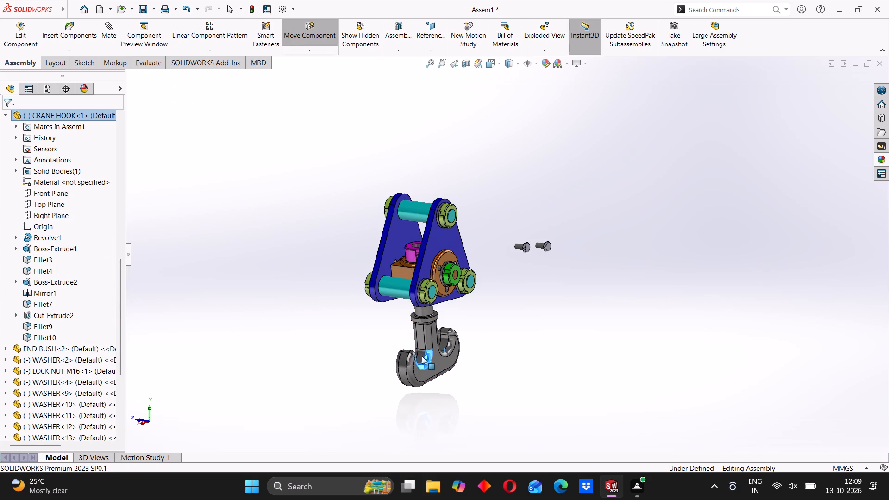
# Nudge the crane hook slightly about its anchor below the side plates and finish moving it.
pyautogui.moveTo(422, 356); pyautogui.dragTo(428, 353)
pyautogui.click(394, 350)
# Examine the end bush holes in the side plate and the two loose bolts from several angles.
pyautogui.scroll(-3, 490, 306)
pyautogui.moveTo(489, 309); pyautogui.dragTo(468, 319, button='middle')
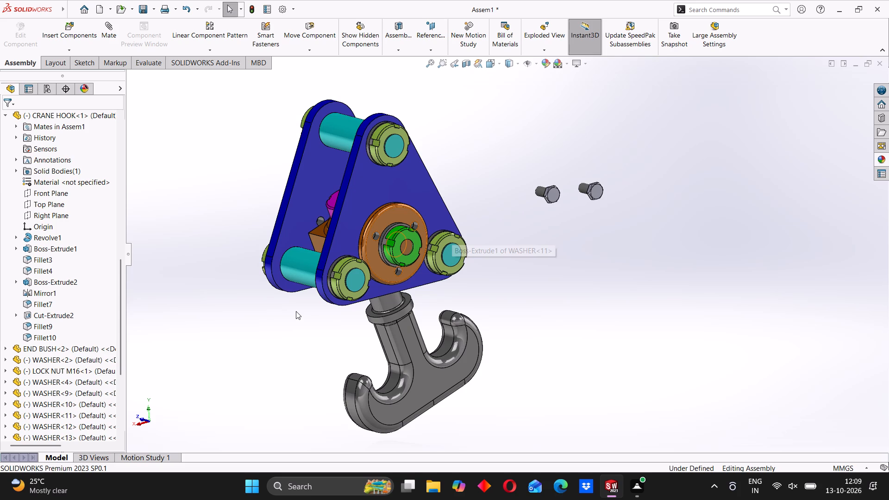
pyautogui.scroll(-3, 544, 177)
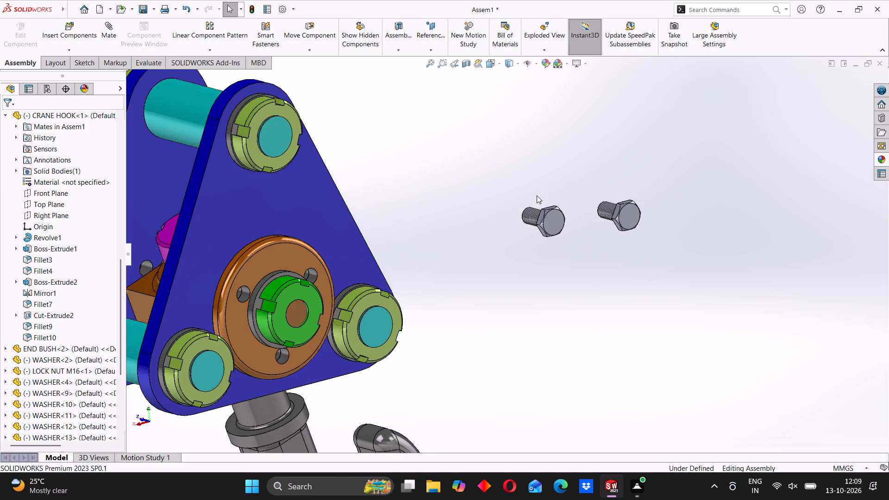
pyautogui.moveTo(482, 237); pyautogui.dragTo(551, 230, button='middle')
pyautogui.moveTo(535, 239); pyautogui.dragTo(487, 250, button='middle')
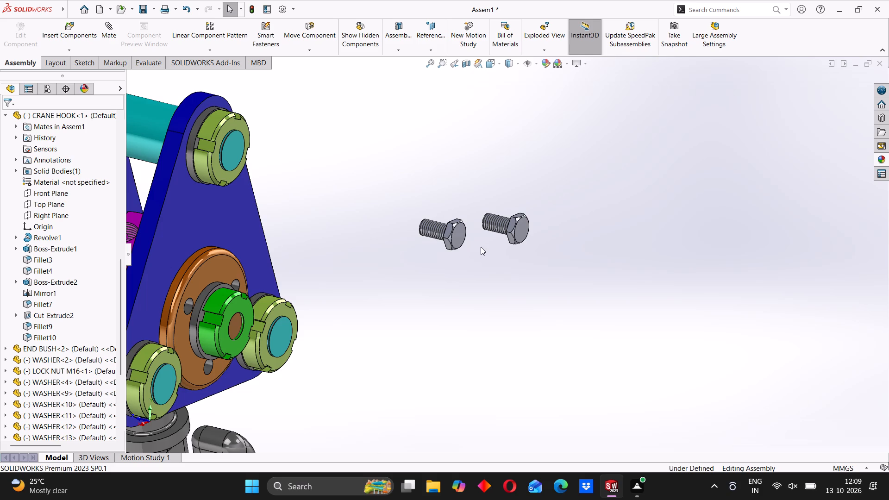
pyautogui.scroll(2, 431, 237)
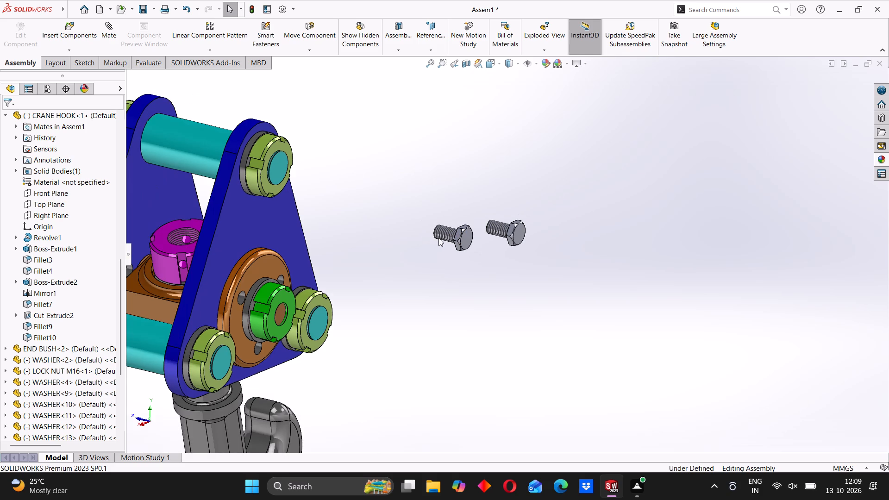
pyautogui.scroll(2, 438, 238)
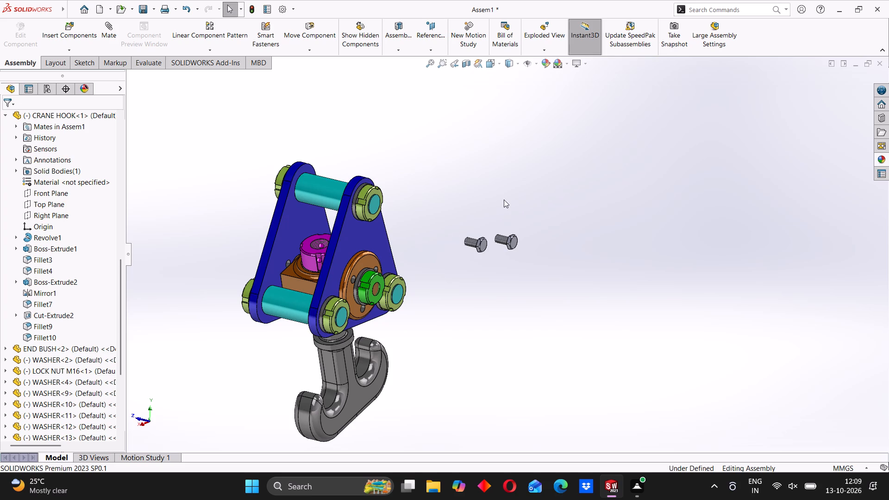
pyautogui.scroll(2, 470, 275)
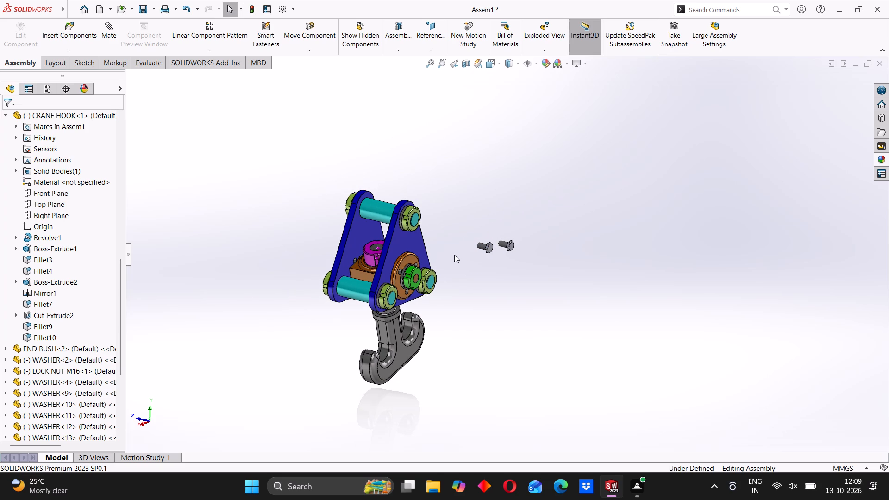
pyautogui.scroll(-1, 485, 252)
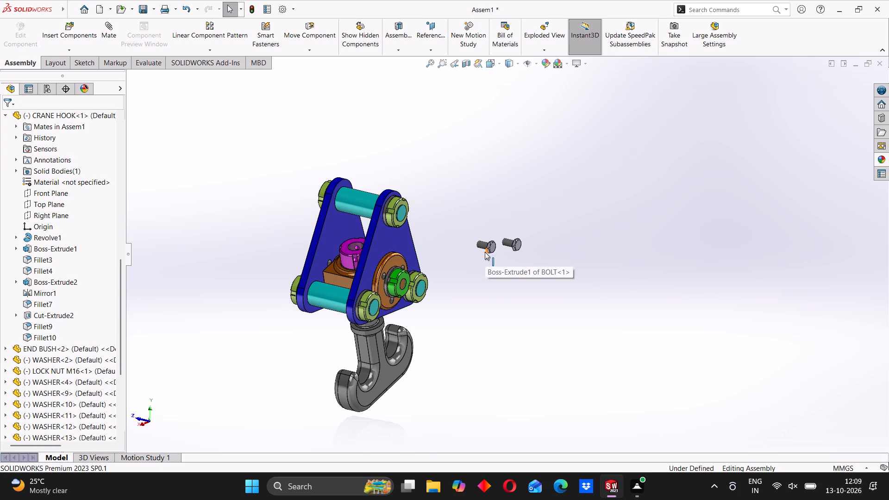
pyautogui.scroll(2, 508, 224)
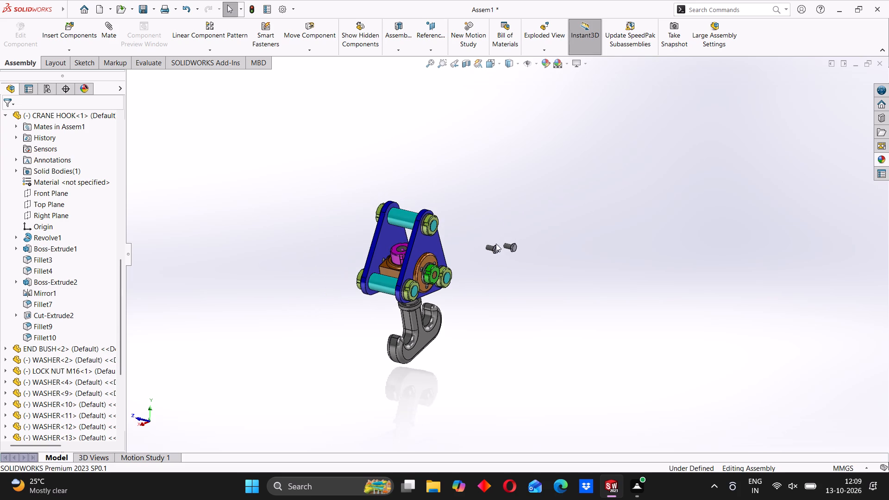
pyautogui.scroll(-2, 496, 244)
pyautogui.moveTo(450, 315); pyautogui.dragTo(475, 286, button='middle')
pyautogui.moveTo(509, 278); pyautogui.dragTo(460, 266, button='middle')
pyautogui.scroll(-4, 476, 265)
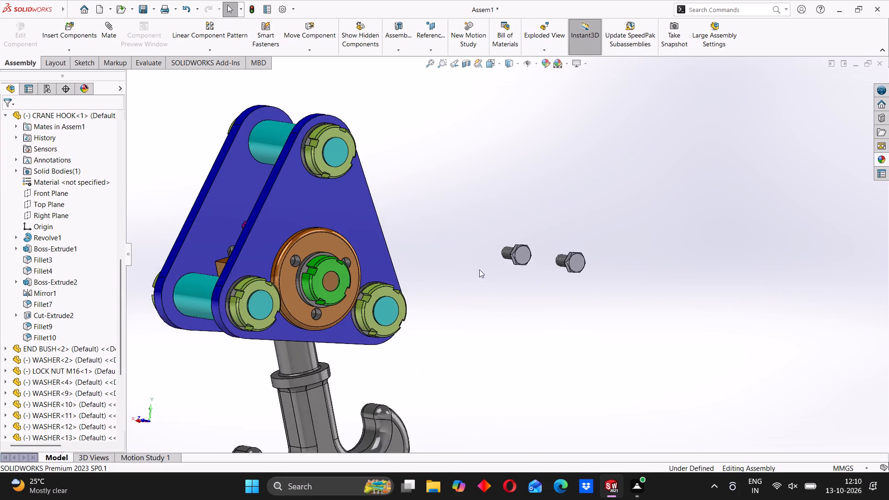
pyautogui.moveTo(488, 285); pyautogui.dragTo(512, 278, button='middle')
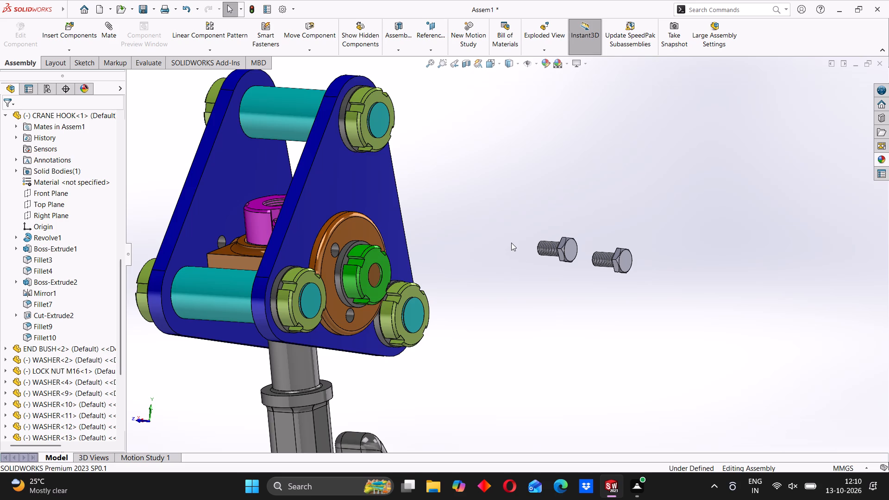
pyautogui.scroll(2, 542, 254)
pyautogui.moveTo(527, 260); pyautogui.dragTo(545, 281, button='middle')
pyautogui.scroll(-3, 521, 252)
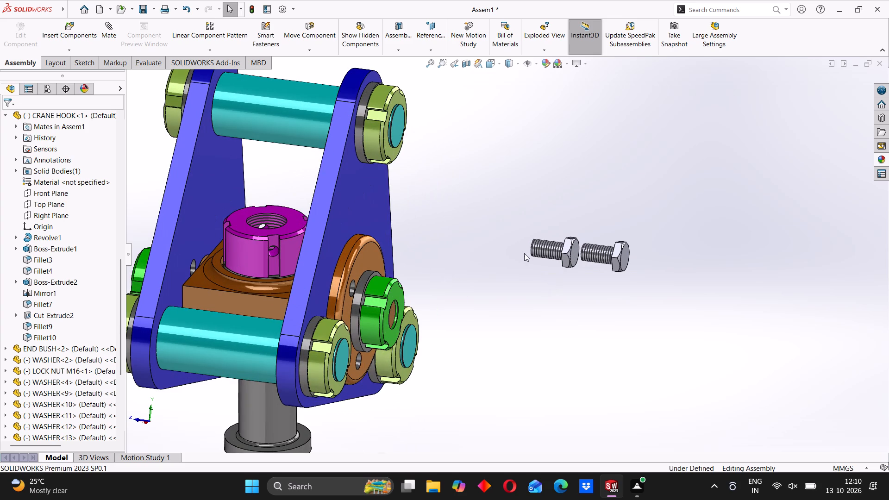
# Add a concentric mate between the first BOLT's threaded shank and the support plate's lower hole behind the end bush.
pyautogui.click(543, 250)
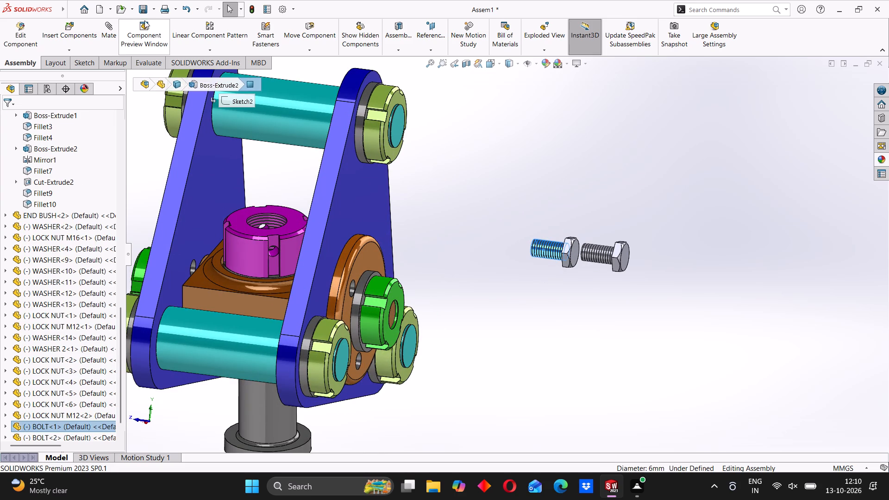
pyautogui.click(110, 32)
pyautogui.scroll(1, 479, 255)
pyautogui.moveTo(459, 306); pyautogui.dragTo(370, 306, button='middle')
pyautogui.scroll(1, 458, 307)
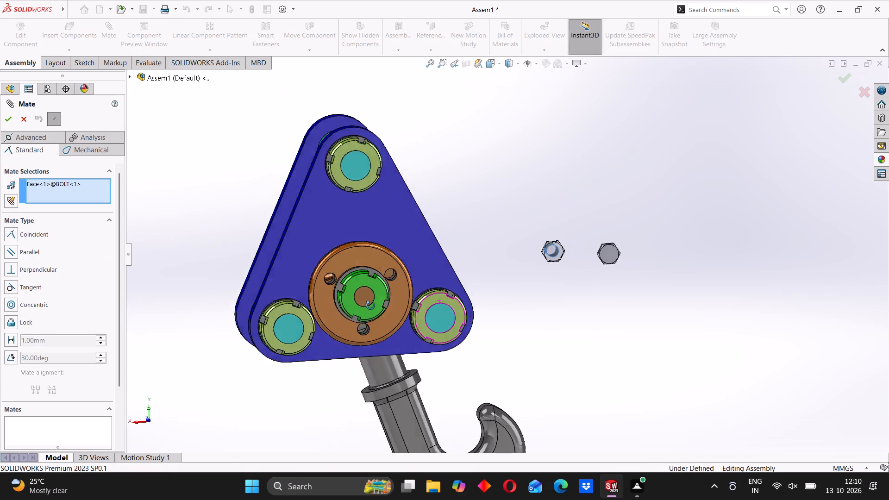
pyautogui.moveTo(370, 306); pyautogui.dragTo(369, 306, button='middle')
pyautogui.scroll(-3, 348, 300)
pyautogui.moveTo(351, 300); pyautogui.dragTo(380, 282, button='middle')
pyautogui.scroll(-4, 406, 341)
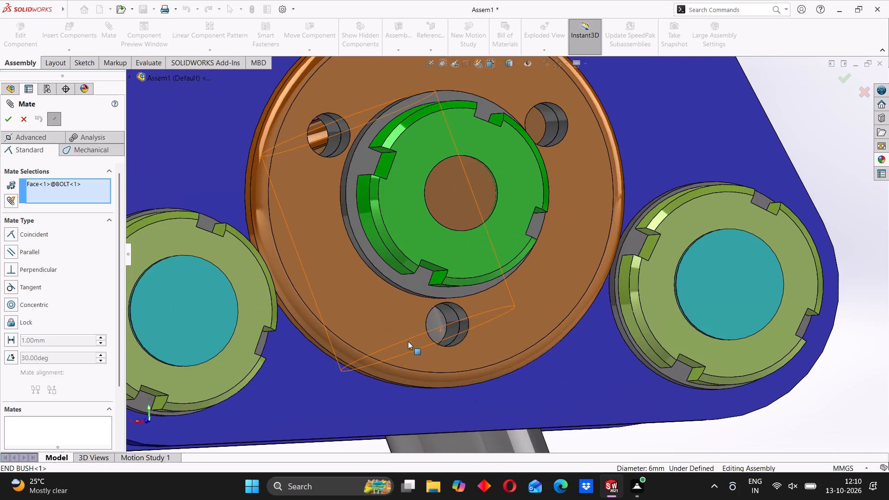
pyautogui.click(453, 321)
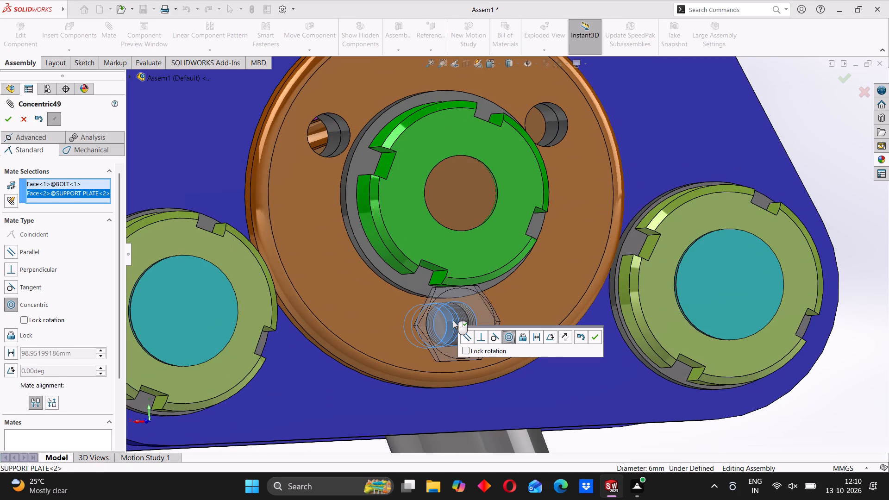
pyautogui.click(597, 335)
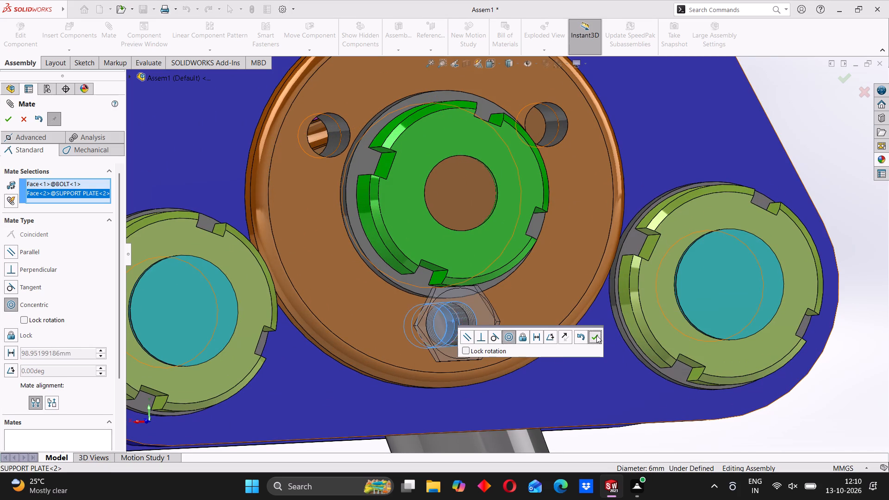
# Draw the bolt out of its hole and add a coincident mate between its head's underside and the END BUSH's outer face.
pyautogui.scroll(5, 420, 313)
pyautogui.moveTo(426, 306); pyautogui.dragTo(466, 294, button='middle')
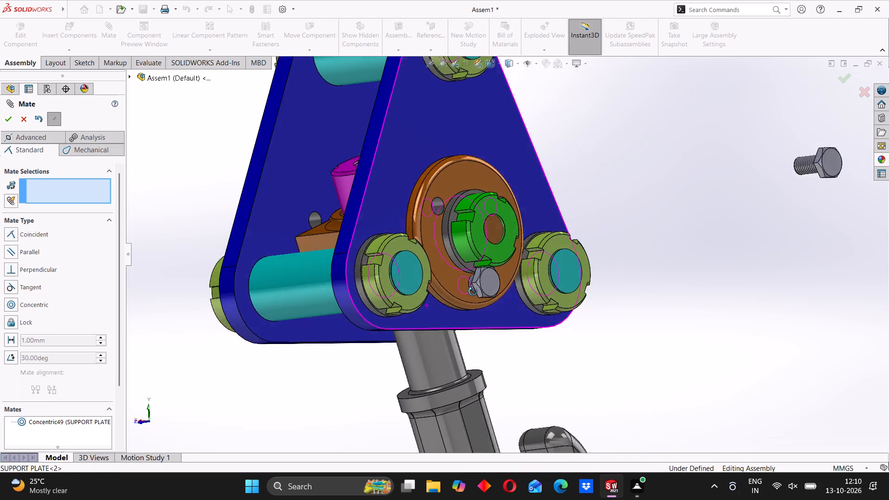
pyautogui.scroll(-4, 492, 275)
pyautogui.scroll(-3, 459, 295)
pyautogui.moveTo(459, 295); pyautogui.dragTo(482, 283, button='middle')
pyautogui.moveTo(482, 254); pyautogui.dragTo(493, 257)
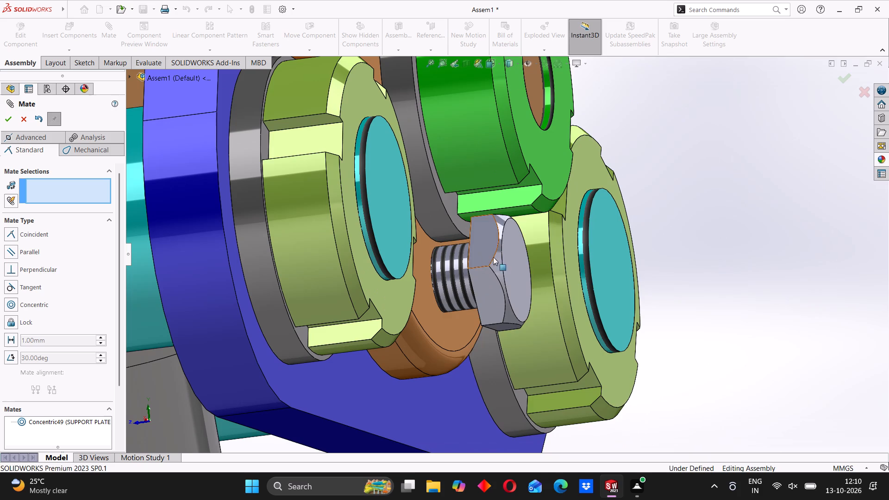
pyautogui.moveTo(493, 257); pyautogui.dragTo(636, 264)
pyautogui.moveTo(538, 287); pyautogui.dragTo(601, 279, button='middle')
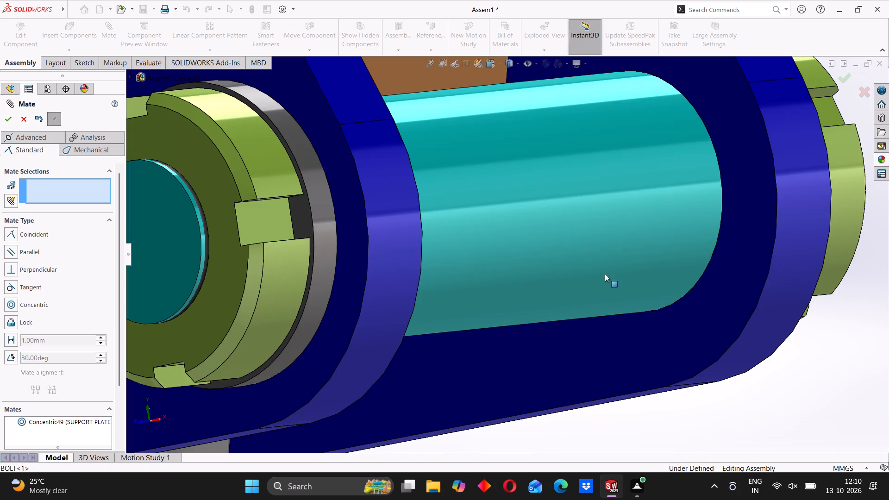
pyautogui.moveTo(625, 266); pyautogui.dragTo(570, 299, button='middle')
pyautogui.scroll(8, 634, 242)
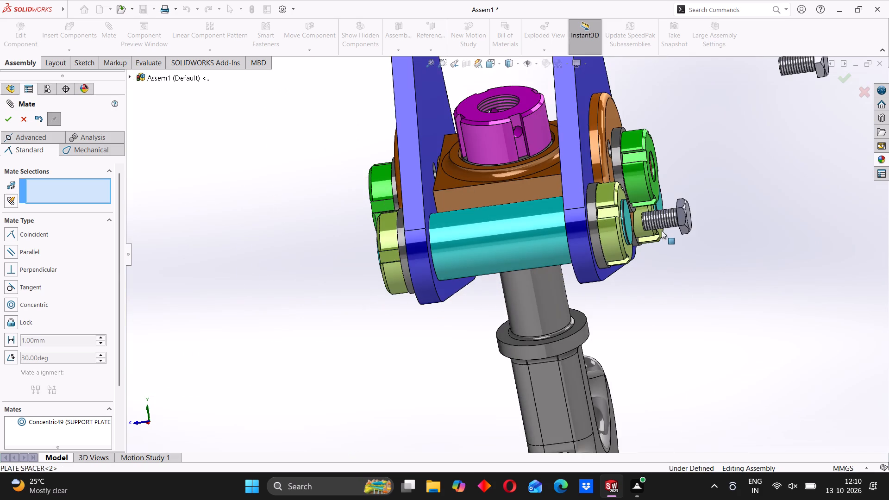
pyautogui.scroll(-3, 659, 223)
pyautogui.scroll(-4, 595, 239)
pyautogui.moveTo(552, 246); pyautogui.dragTo(574, 241, button='middle')
pyautogui.scroll(-3, 607, 197)
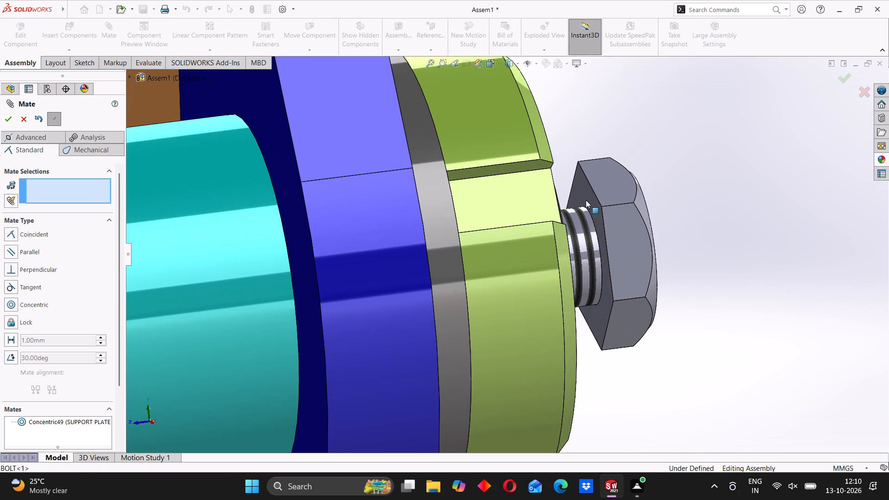
pyautogui.click(583, 194)
pyautogui.scroll(2, 592, 244)
pyautogui.moveTo(590, 255); pyautogui.dragTo(528, 268, button='middle')
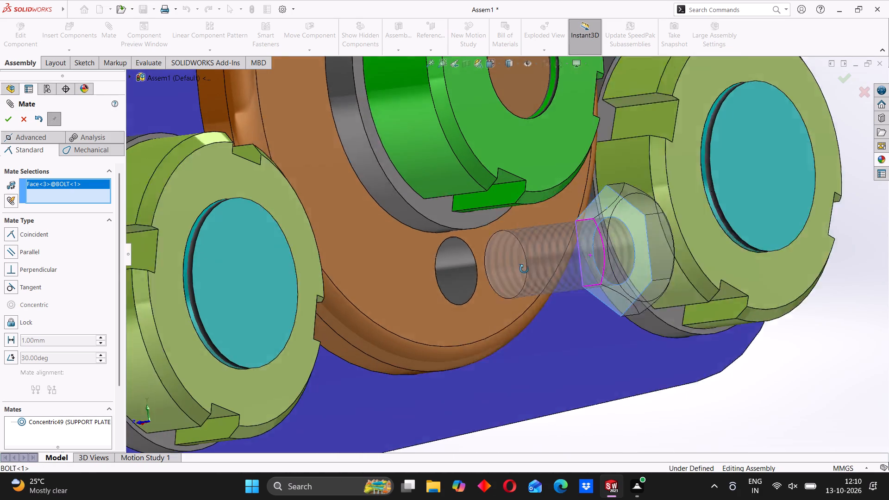
pyautogui.click(449, 272)
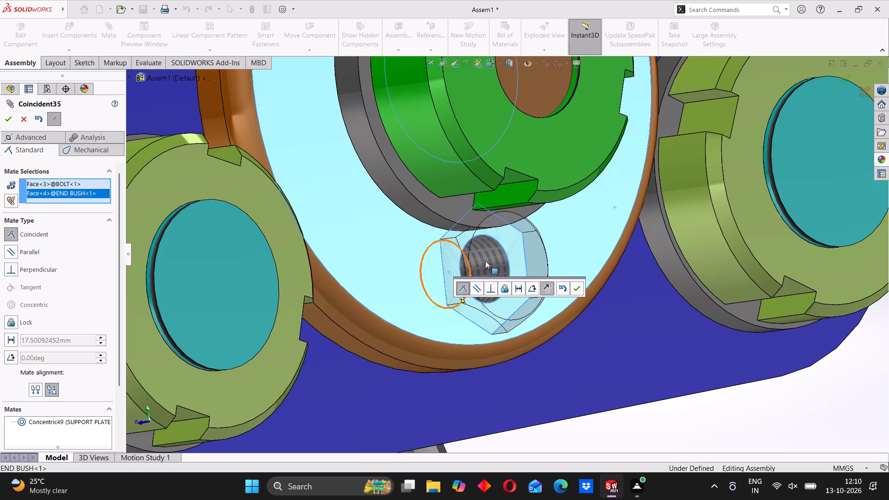
pyautogui.click(575, 289)
# Inspect how the seated bolt's head fits against the washer and LOCK NUT M12 on the end bush.
pyautogui.scroll(4, 510, 243)
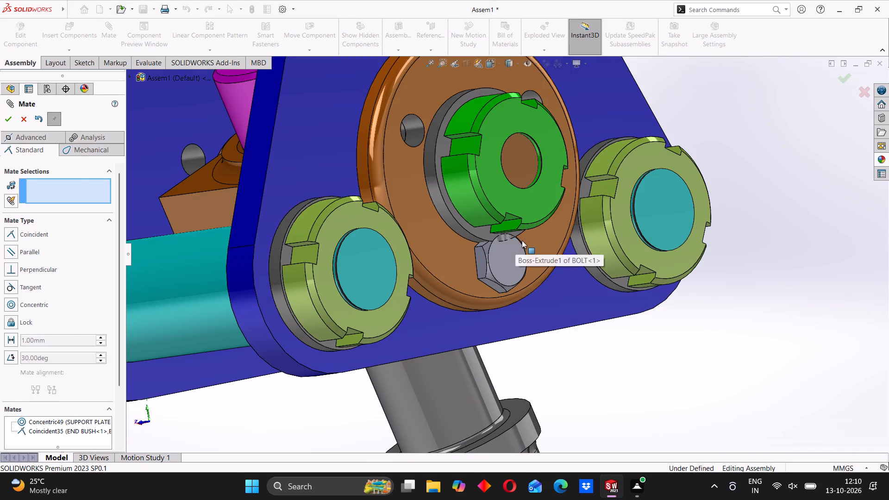
pyautogui.moveTo(528, 244); pyautogui.dragTo(481, 240, button='middle')
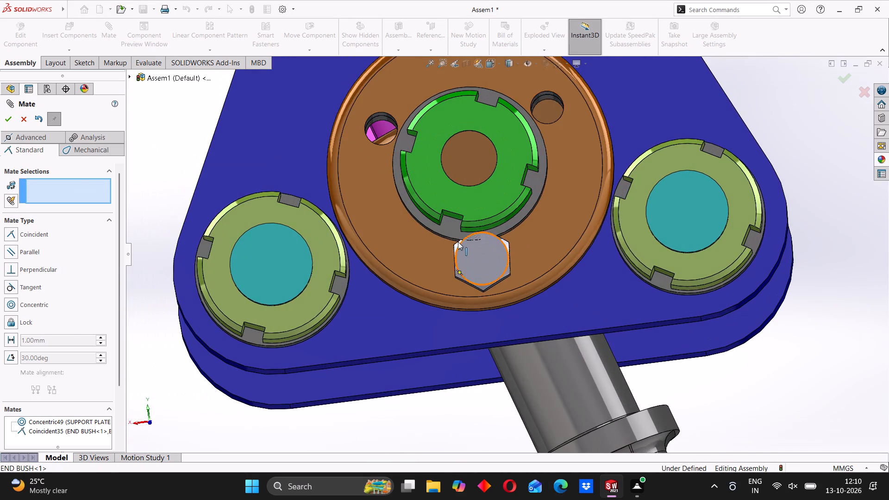
pyautogui.scroll(-5, 457, 241)
pyautogui.scroll(5, 463, 230)
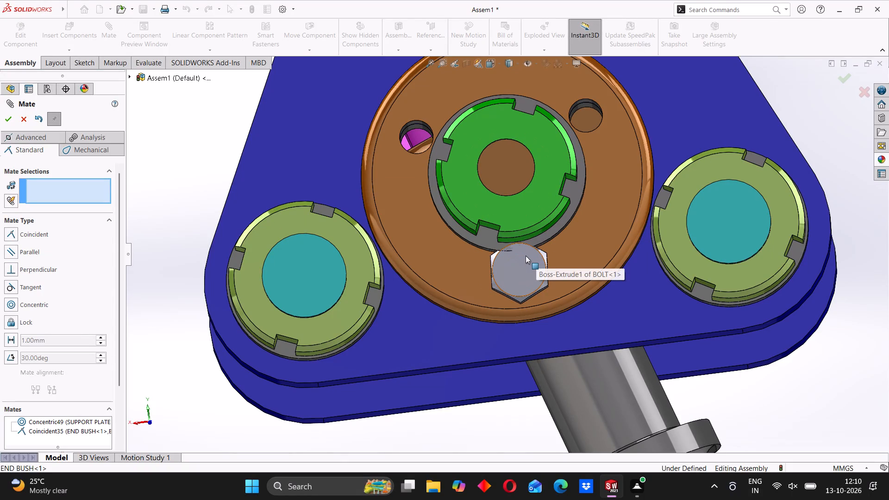
pyautogui.scroll(-3, 504, 237)
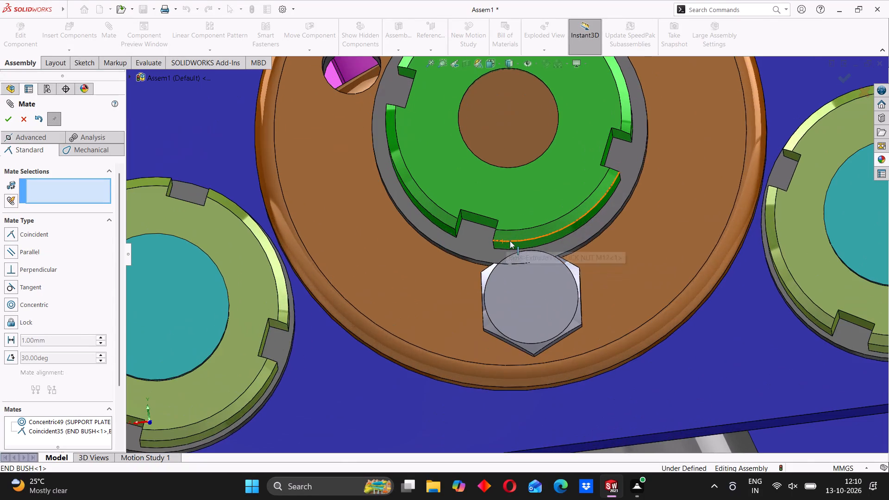
pyautogui.scroll(-2, 513, 244)
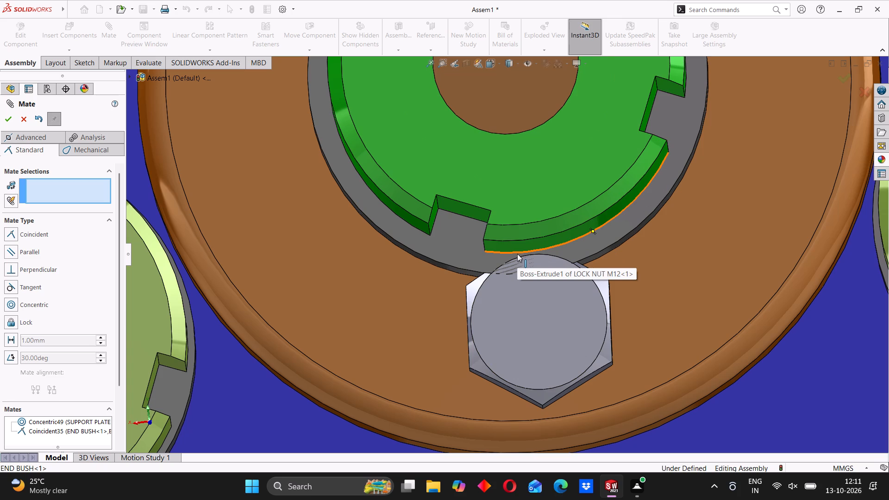
pyautogui.scroll(3, 521, 250)
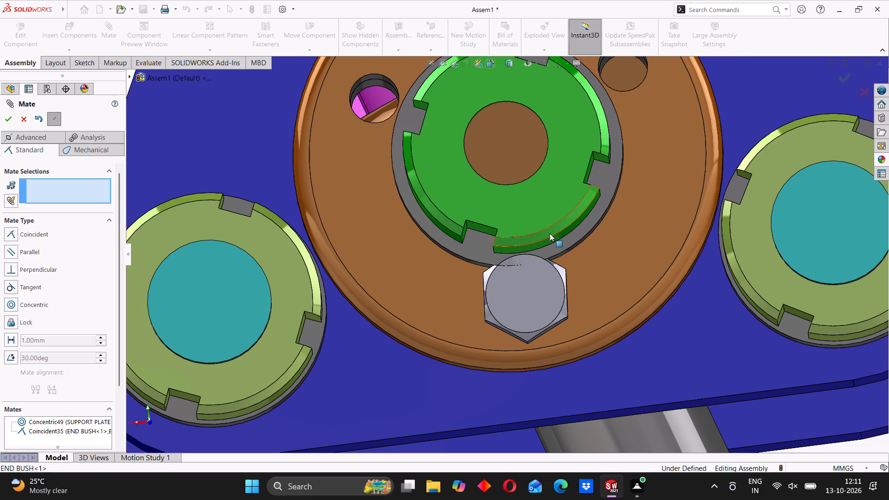
pyautogui.scroll(-1, 547, 234)
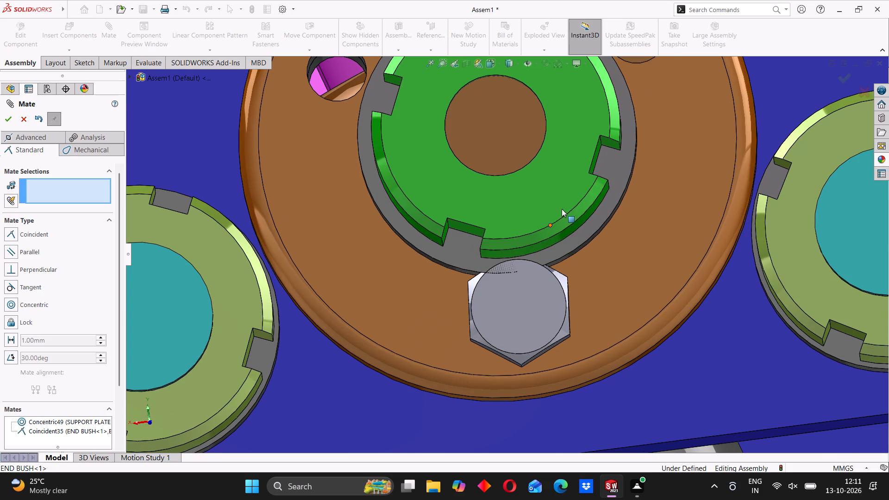
pyautogui.scroll(1, 535, 251)
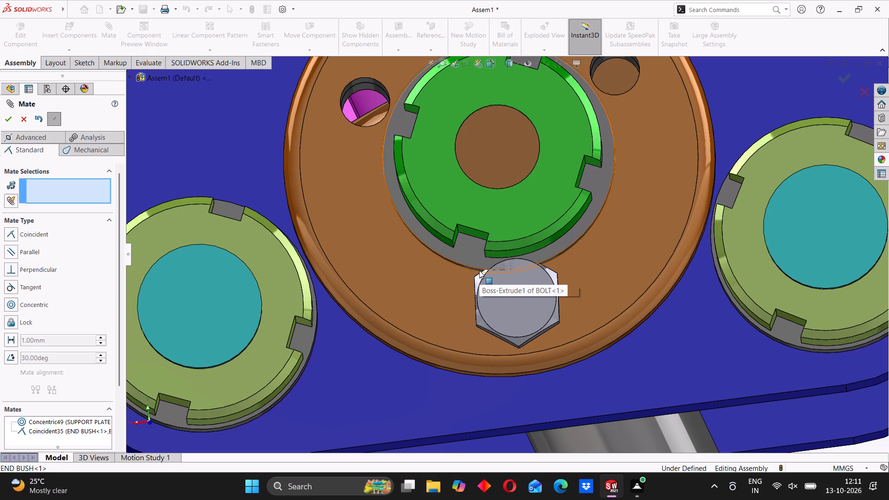
pyautogui.scroll(2, 535, 270)
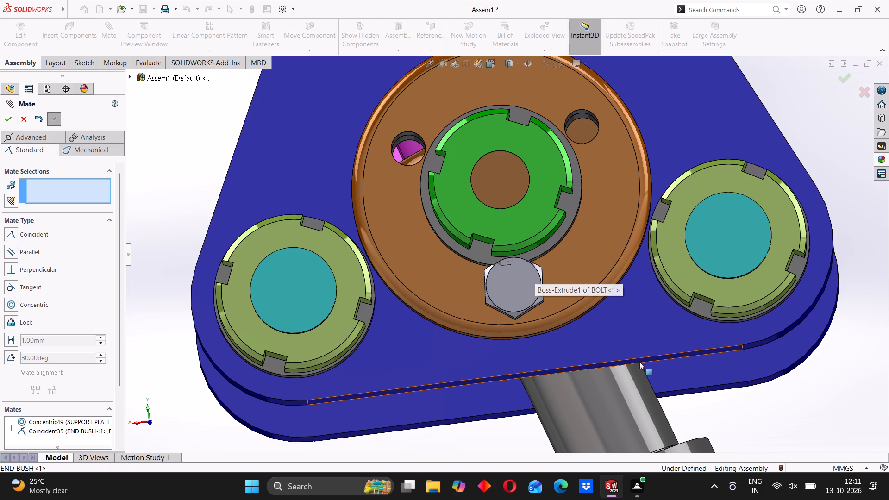
pyautogui.scroll(5, 625, 358)
pyautogui.moveTo(462, 337); pyautogui.dragTo(517, 334, button='middle')
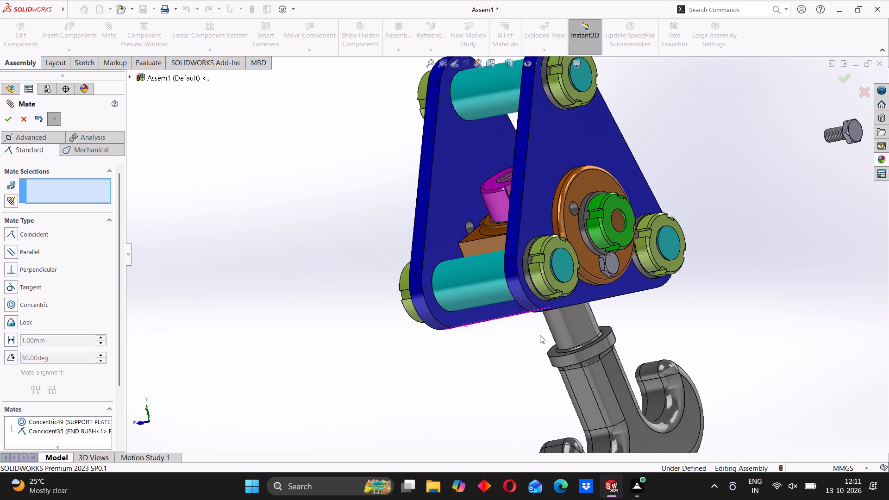
pyautogui.scroll(2, 540, 335)
pyautogui.scroll(-6, 547, 300)
pyautogui.scroll(2, 514, 316)
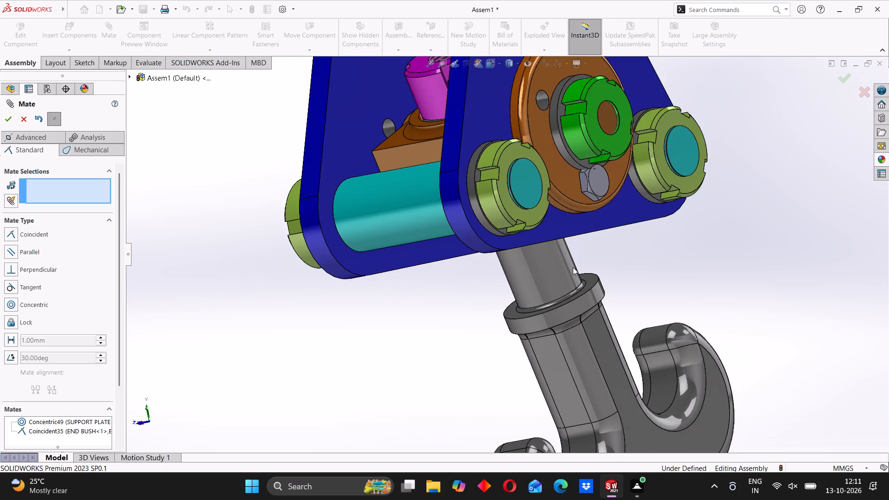
# Examine the washer, lock nut and seated bolt head on the end bush from several angles.
pyautogui.scroll(4, 575, 262)
pyautogui.moveTo(552, 209); pyautogui.dragTo(533, 214, button='middle')
pyautogui.scroll(1, 526, 191)
pyautogui.scroll(-7, 526, 191)
pyautogui.scroll(3, 496, 261)
pyautogui.moveTo(485, 275); pyautogui.dragTo(501, 276, button='middle')
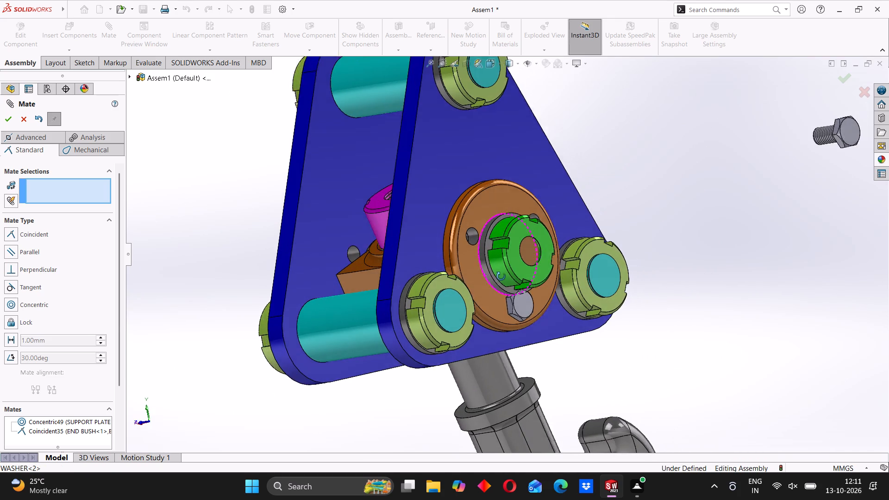
pyautogui.moveTo(501, 276); pyautogui.dragTo(502, 275, button='middle')
pyautogui.moveTo(482, 249); pyautogui.dragTo(510, 248, button='middle')
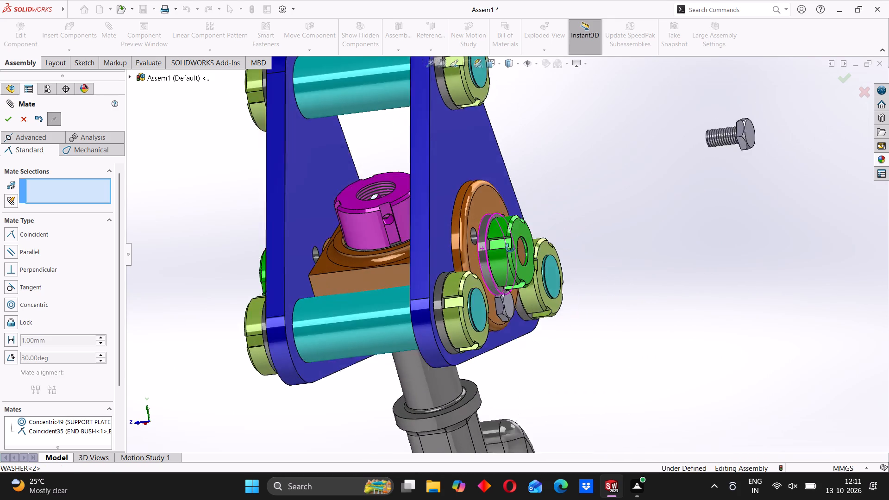
pyautogui.moveTo(510, 248); pyautogui.dragTo(467, 255, button='middle')
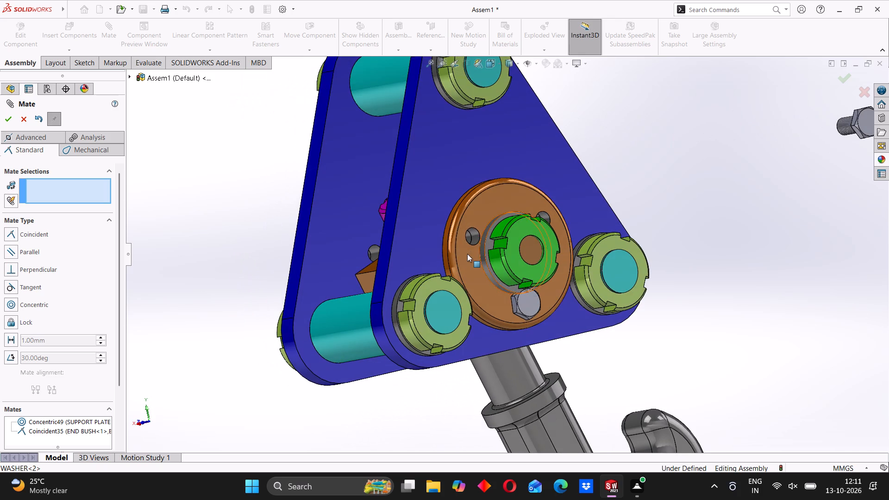
# Leave the Mate command and delete the WASHER between the orange end bush and the green lock nut.
pyautogui.scroll(-2, 487, 241)
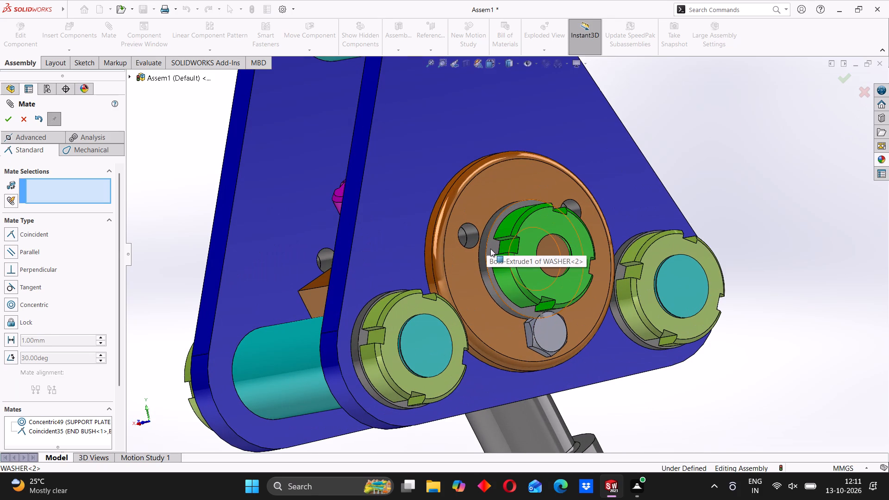
pyautogui.click(491, 244)
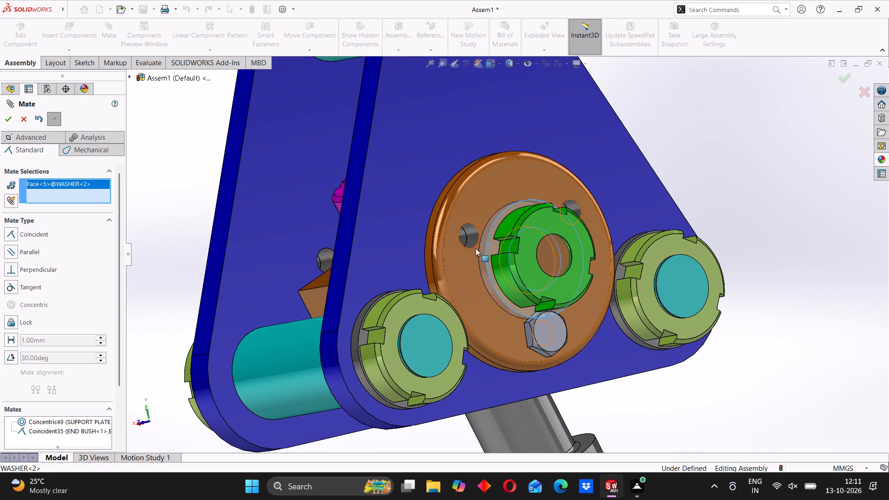
pyautogui.click(21, 121)
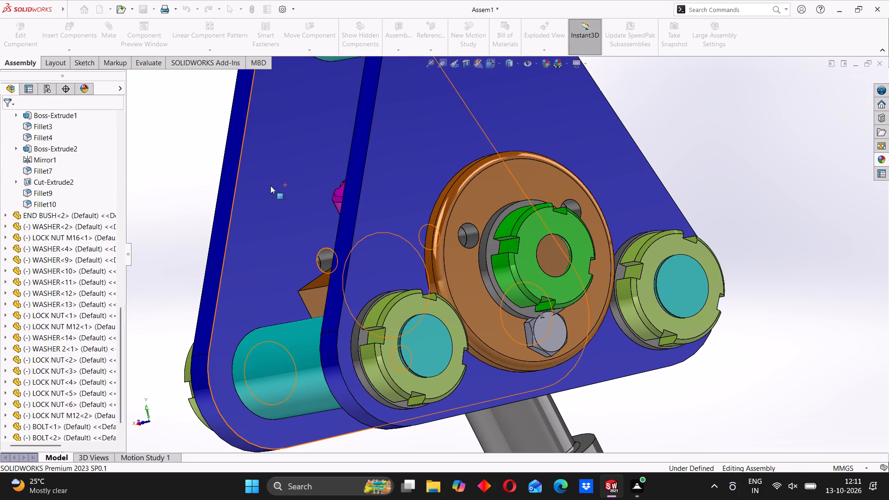
pyautogui.rightClick(493, 245)
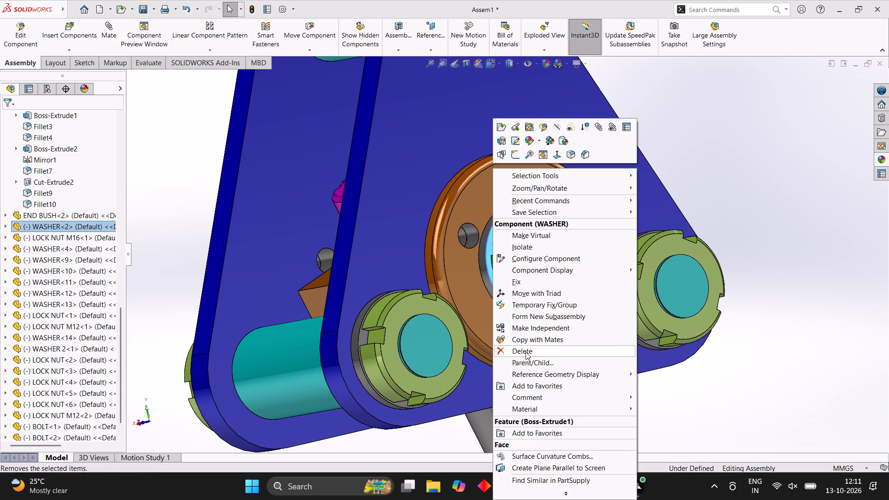
pyautogui.click(526, 352)
pyautogui.click(507, 181)
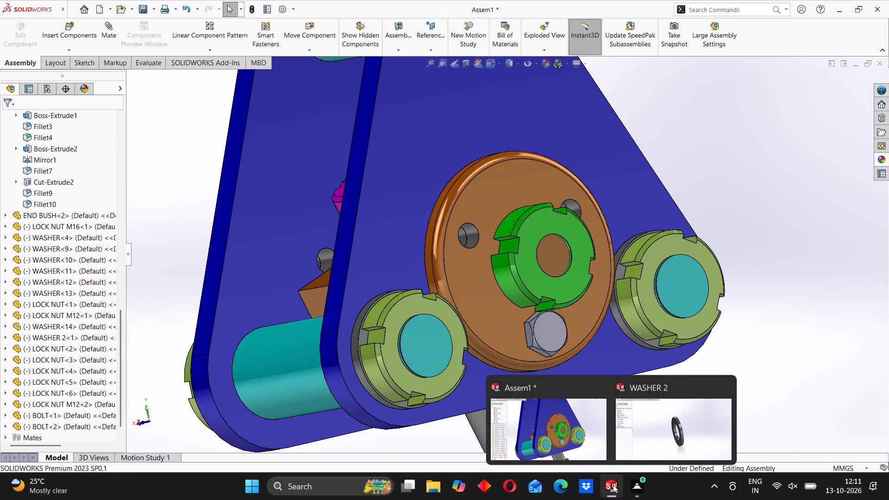
# Create a new part document and open a sketch on its Front Plane.
pyautogui.click(652, 432)
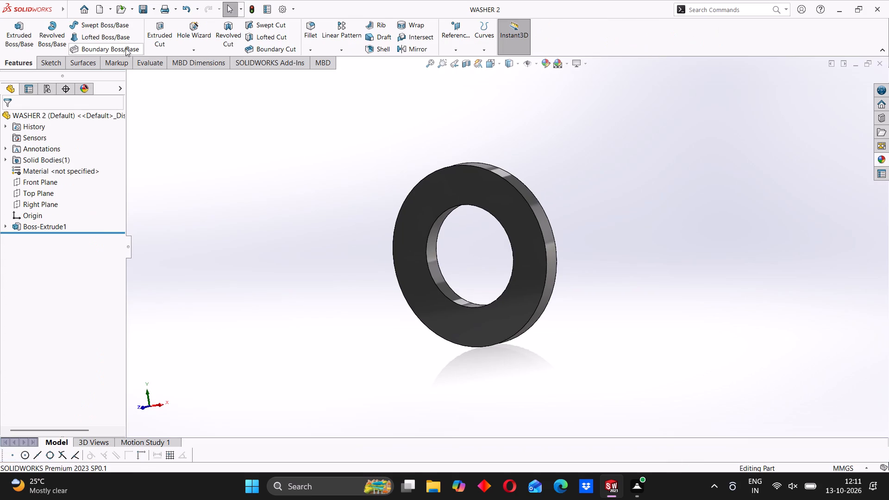
pyautogui.click(87, 12)
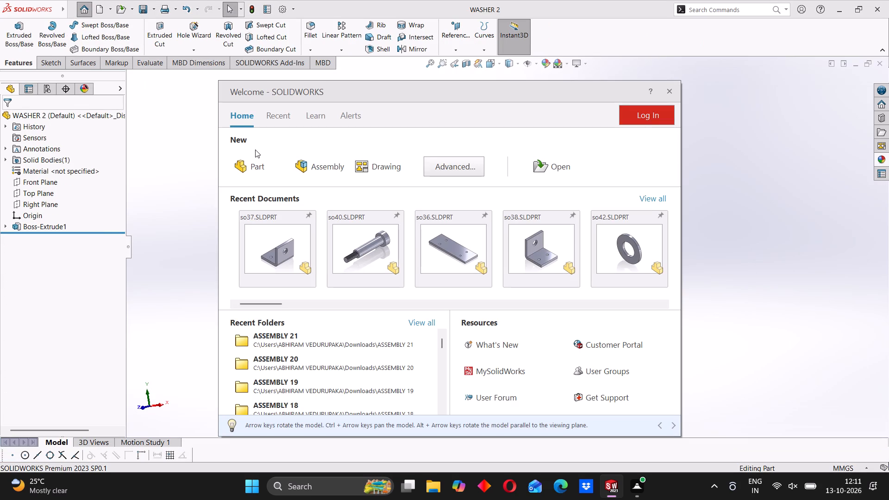
pyautogui.click(263, 162)
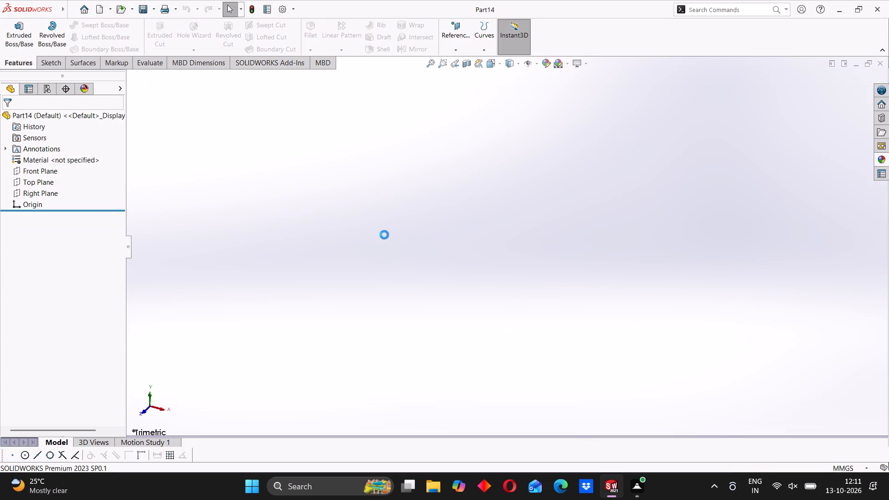
pyautogui.click(31, 174)
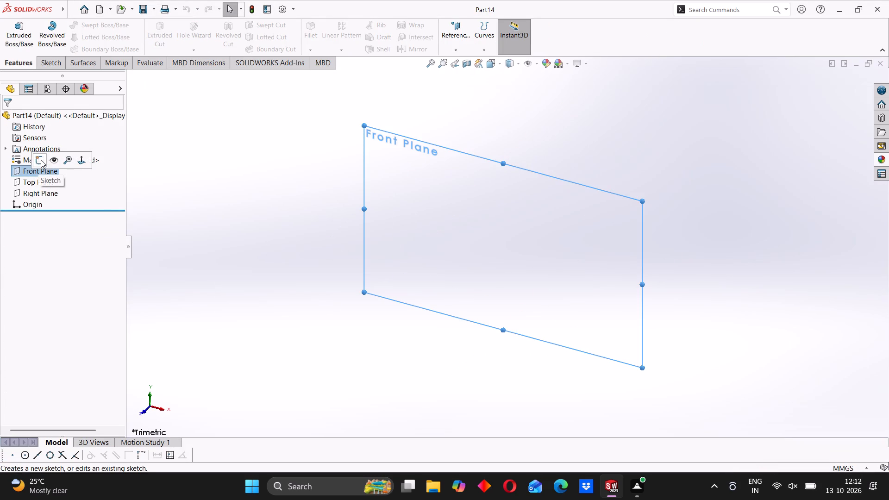
pyautogui.click(41, 160)
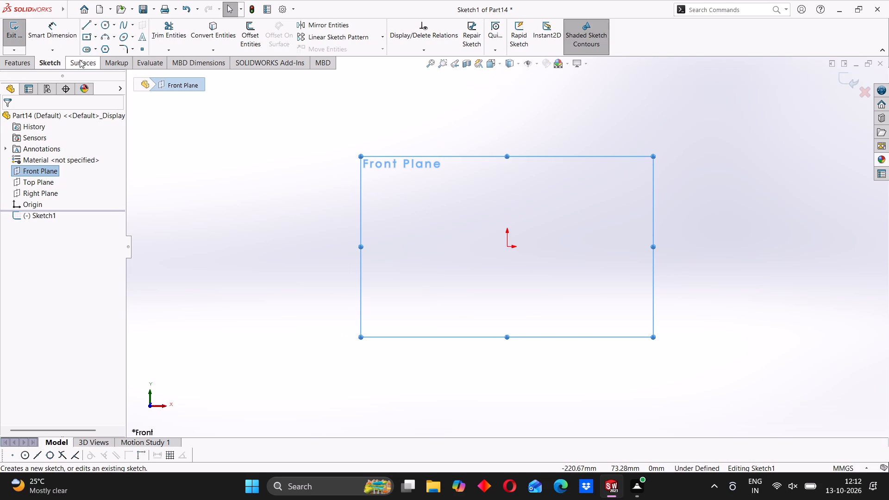
# Sketch a circle centred on the origin and dimension its diameter to 25 mm.
pyautogui.click(101, 27)
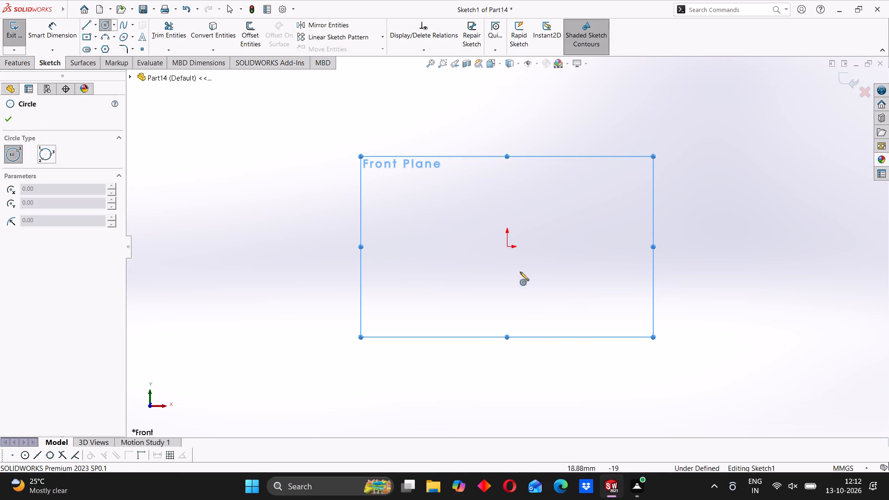
pyautogui.click(506, 247)
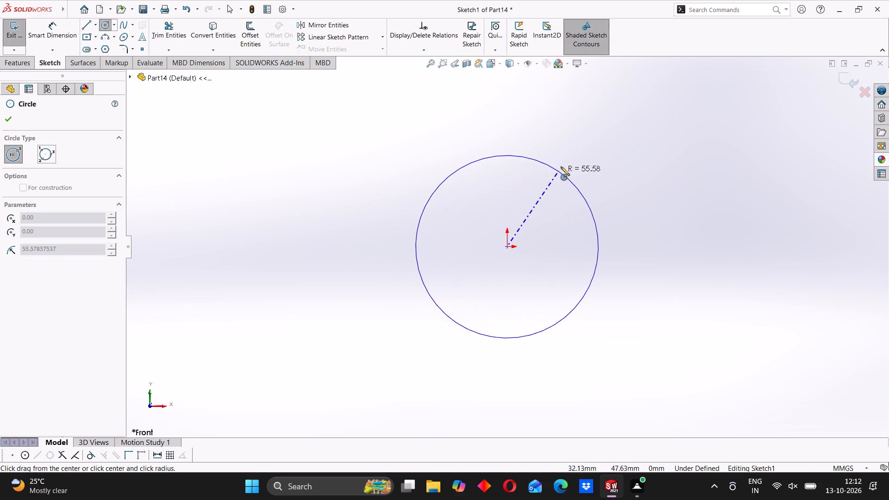
pyautogui.click(561, 167)
pyautogui.moveTo(59, 35); pyautogui.dragTo(70, 44)
pyautogui.moveTo(538, 155); pyautogui.dragTo(545, 154)
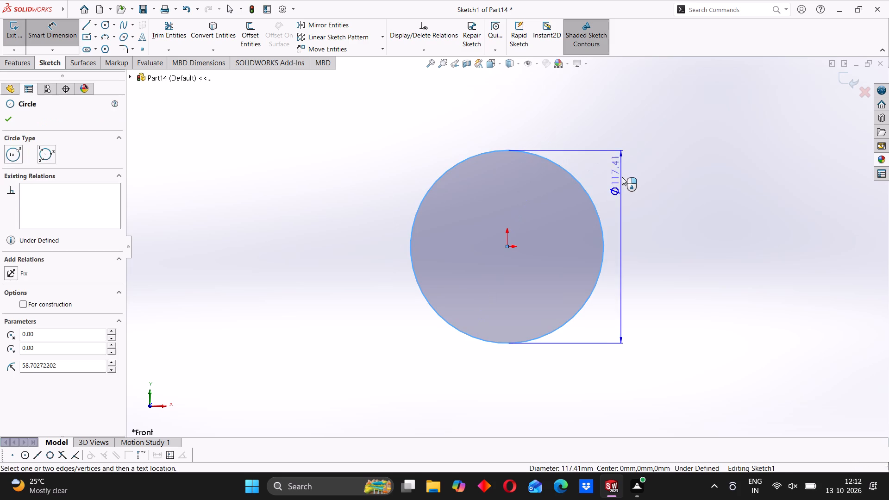
pyautogui.click(622, 177)
pyautogui.press('2')
pyautogui.press('5')
pyautogui.press('Return')
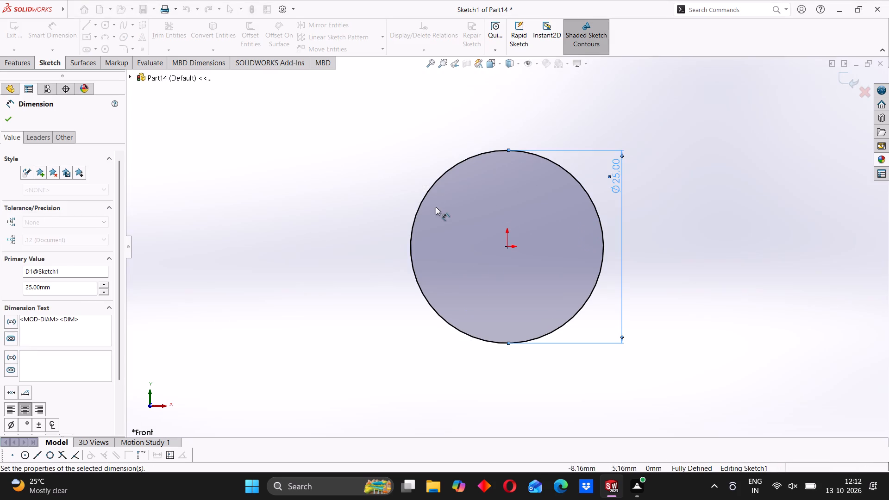
# Add a concentric inner circle at the origin and dimension its diameter to 16 mm.
pyautogui.click(105, 27)
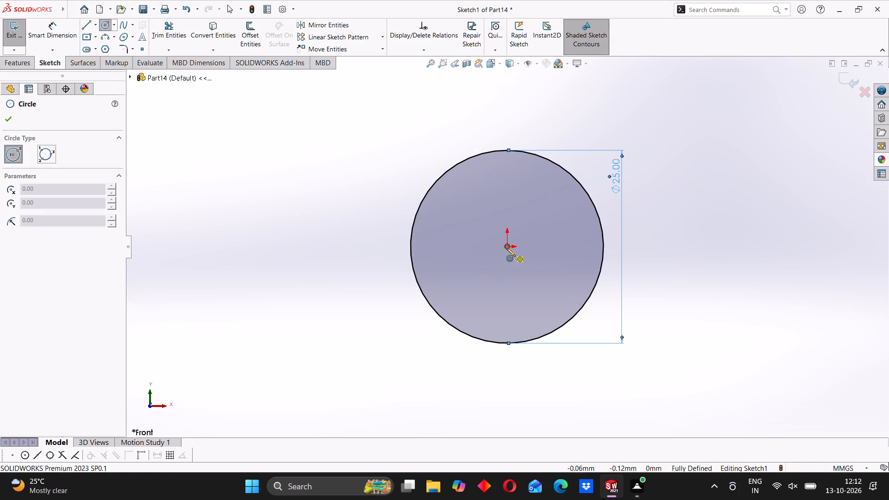
pyautogui.click(507, 248)
pyautogui.click(533, 202)
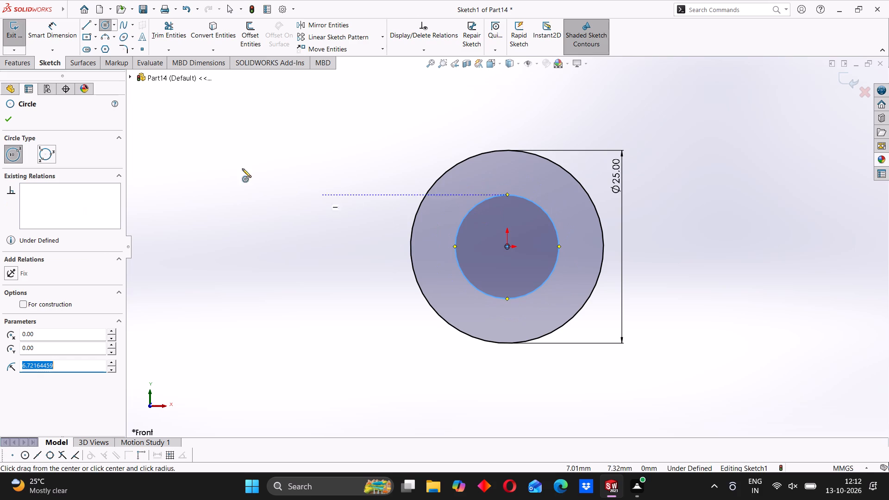
pyautogui.click(51, 37)
pyautogui.click(491, 198)
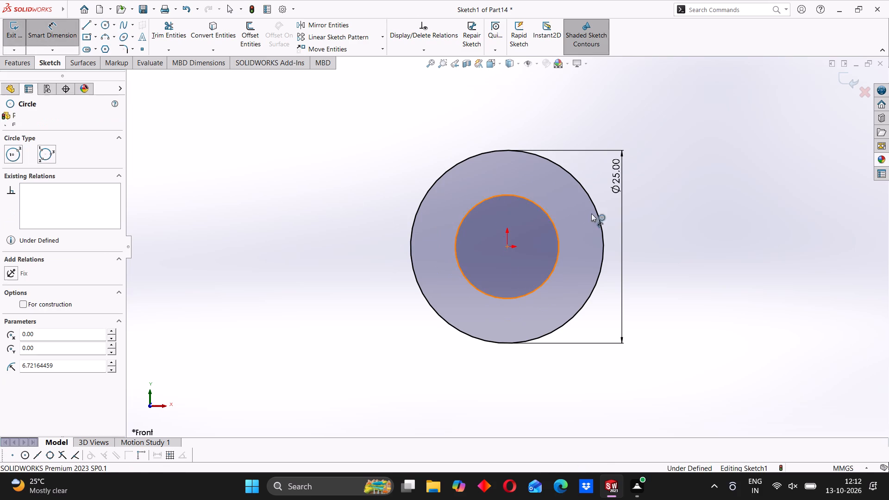
pyautogui.click(664, 228)
pyautogui.press('1')
pyautogui.press('6')
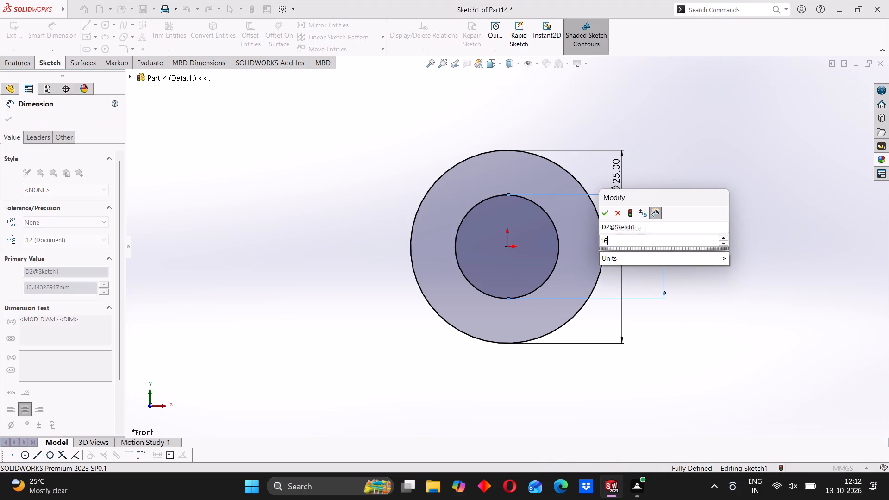
pyautogui.press('Return')
pyautogui.click(333, 216)
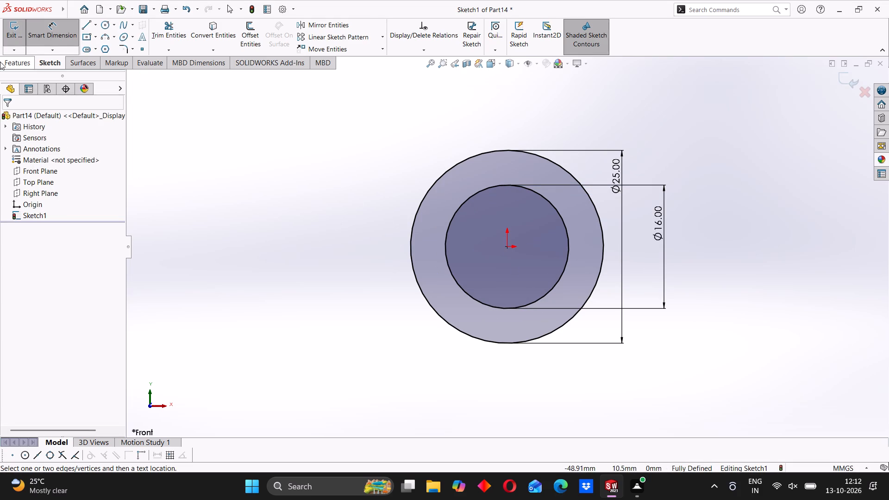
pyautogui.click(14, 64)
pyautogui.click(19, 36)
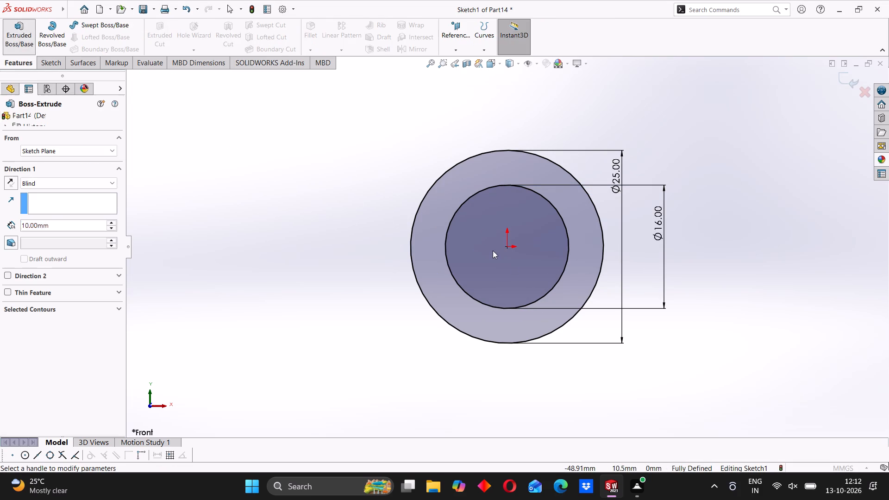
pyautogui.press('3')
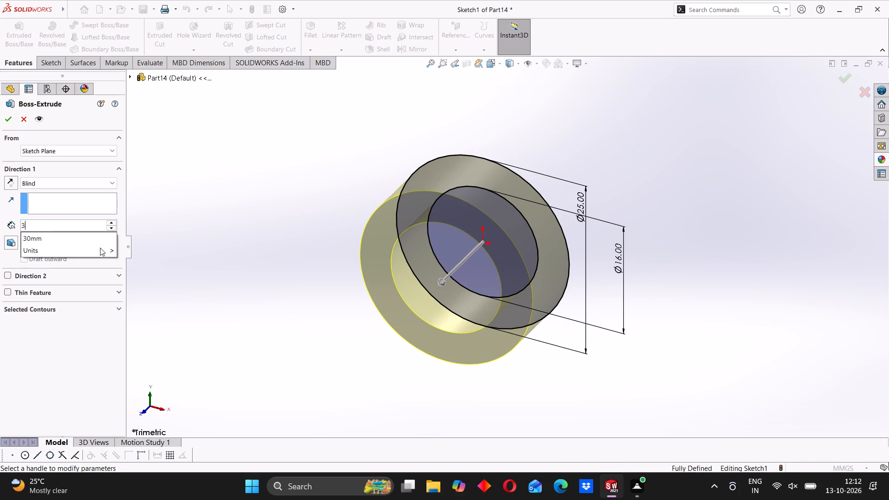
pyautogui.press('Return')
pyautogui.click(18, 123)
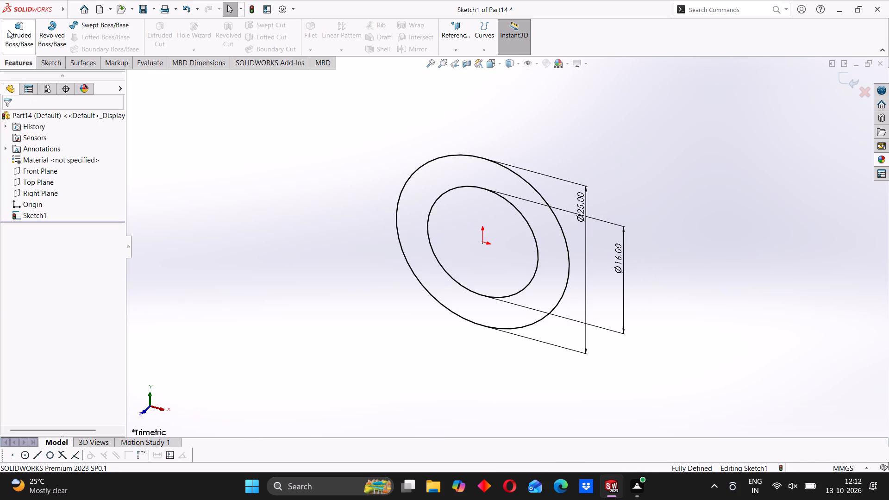
# Extrude the ring profile as a blind boss 3 mm deep from the sketch plane.
pyautogui.click(8, 30)
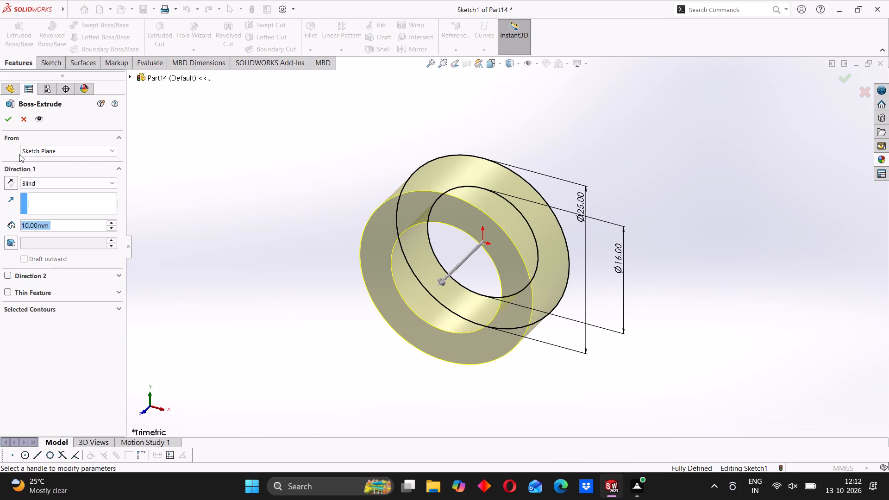
pyautogui.press('3')
pyautogui.press('Return')
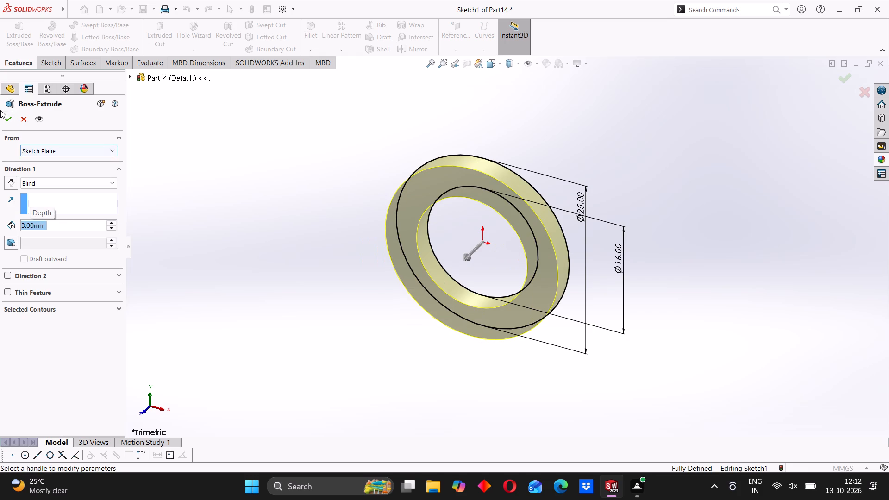
pyautogui.click(5, 122)
# Apply a medium grey colour from the standard swatches to the washer's extruded feature.
pyautogui.moveTo(332, 262); pyautogui.dragTo(347, 240, button='middle')
pyautogui.click(345, 217)
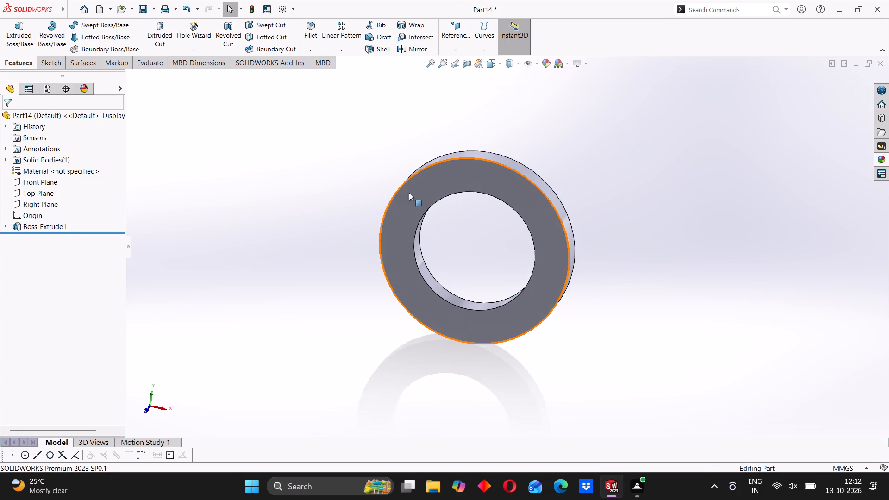
pyautogui.rightClick(427, 181)
pyautogui.click(514, 155)
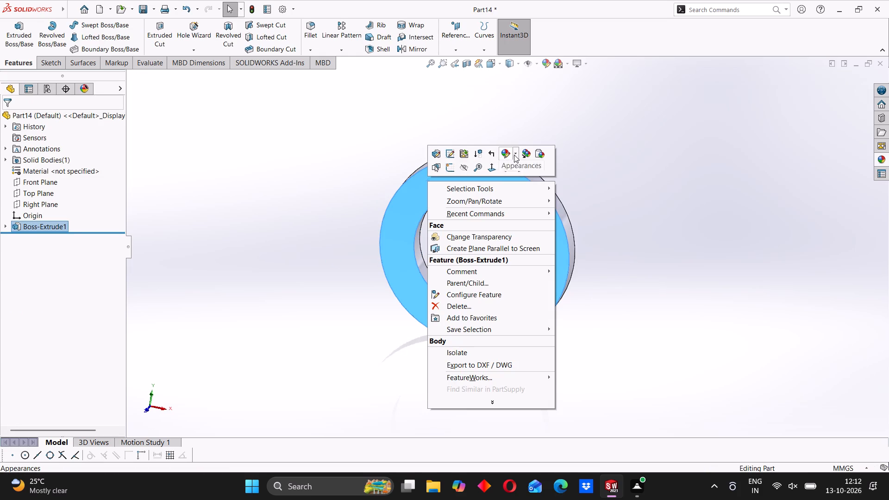
pyautogui.click(515, 193)
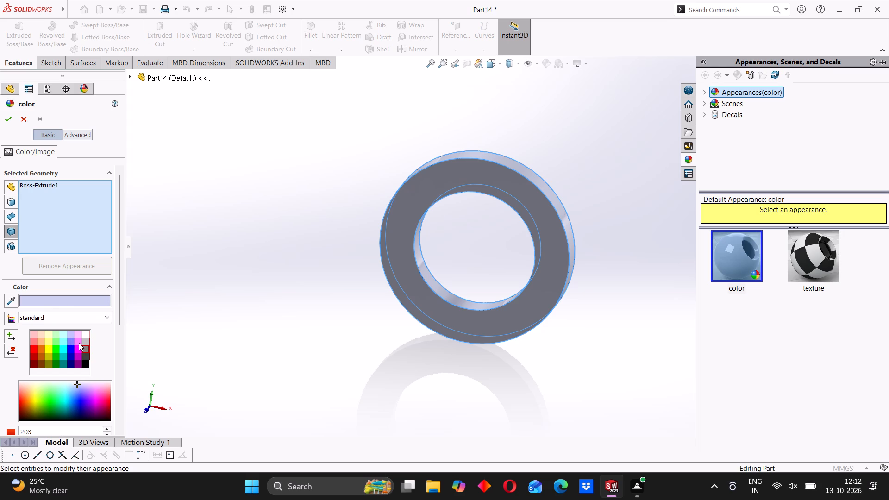
pyautogui.click(83, 348)
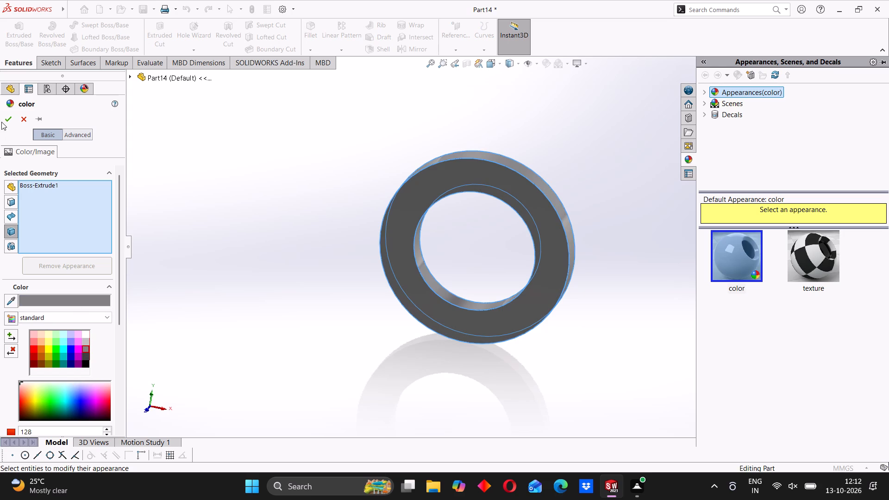
pyautogui.click(1, 121)
# Save the new washer part as WASHER 3 in the ASSEMBLY 21 folder.
pyautogui.moveTo(398, 253); pyautogui.dragTo(409, 232, button='middle')
pyautogui.click(351, 222)
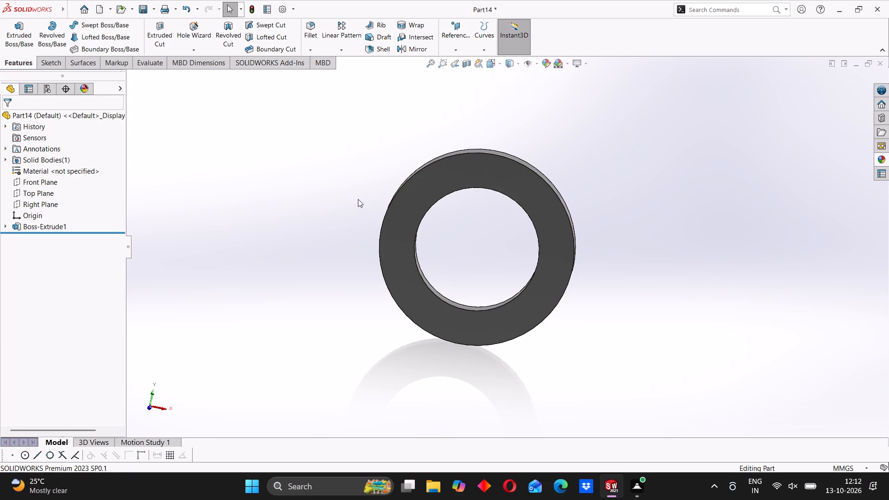
pyautogui.click(149, 9)
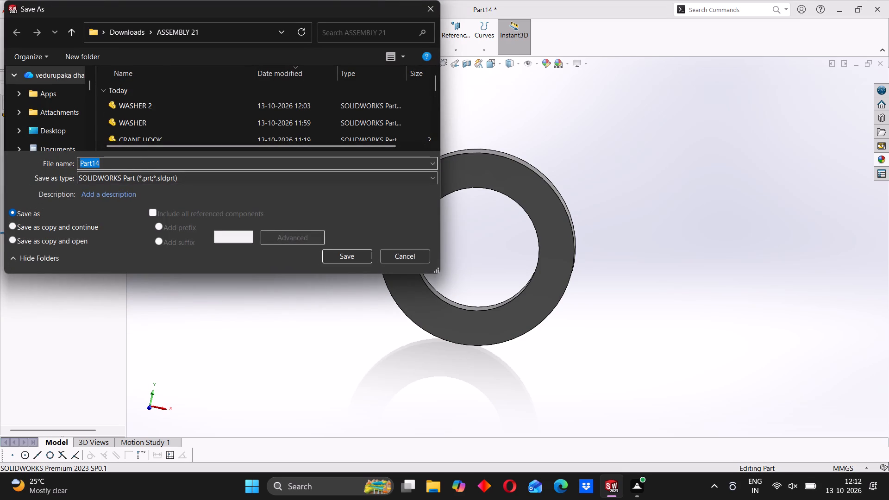
pyautogui.press('e')
pyautogui.press('BackSpace')
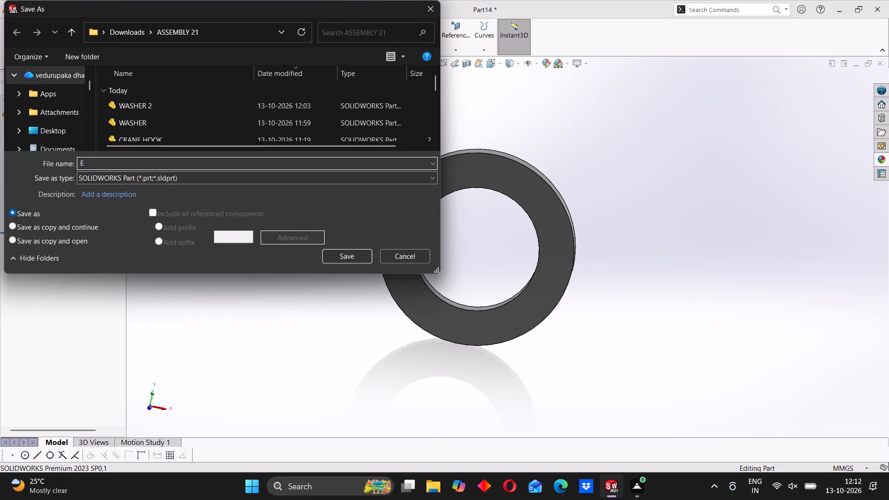
pyautogui.write('WASHER 3')
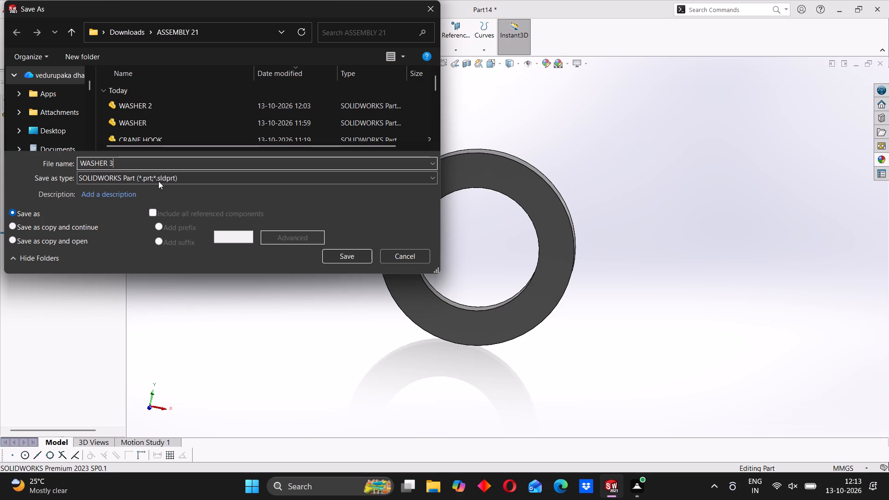
pyautogui.click(344, 254)
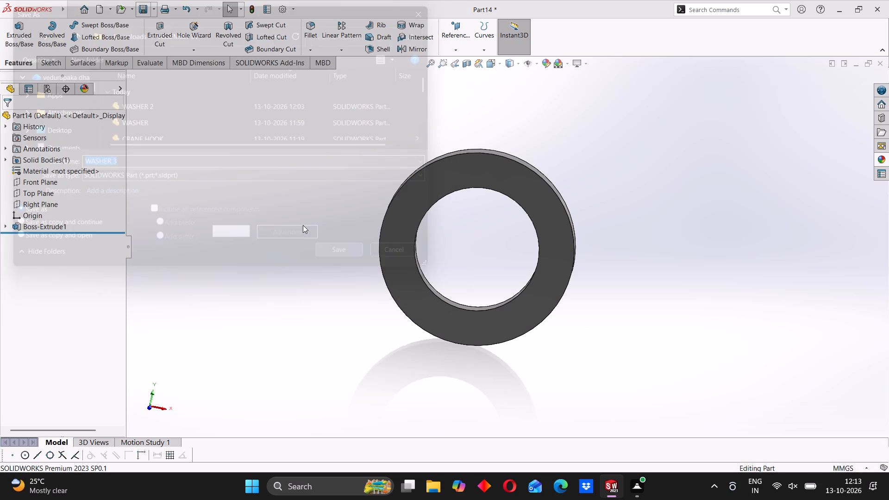
# Save a copy of the WASHER 3 part in Adobe Portable Document Format (PDF) under the same name.
pyautogui.click(154, 9)
pyautogui.click(163, 35)
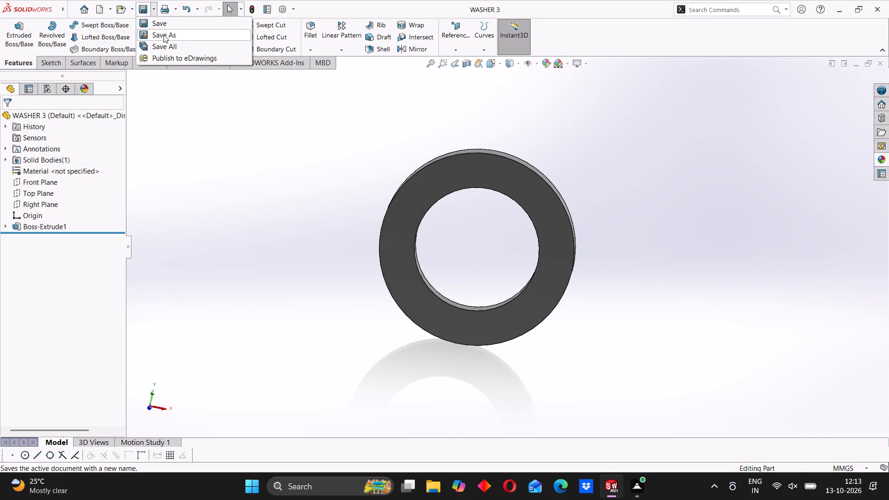
pyautogui.click(165, 177)
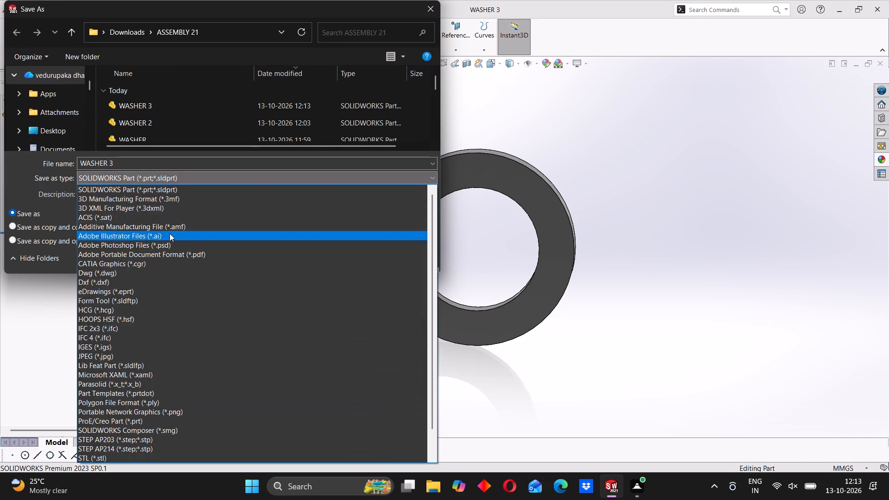
pyautogui.click(170, 255)
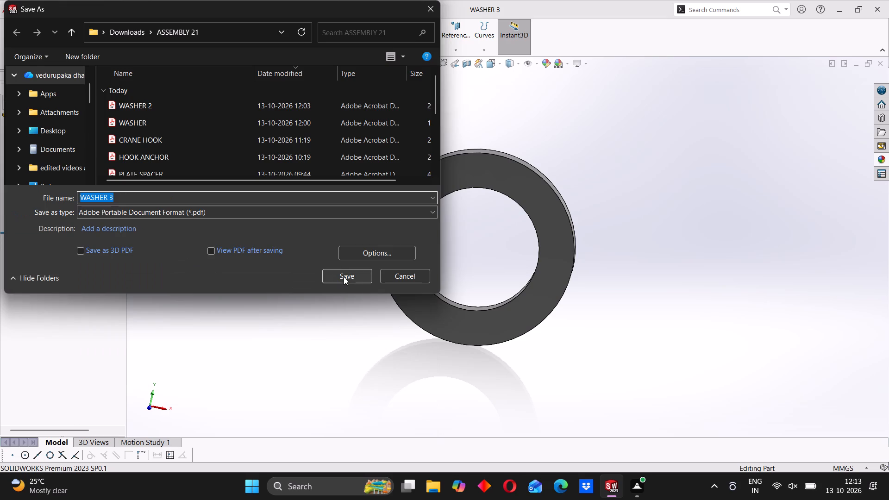
pyautogui.click(344, 277)
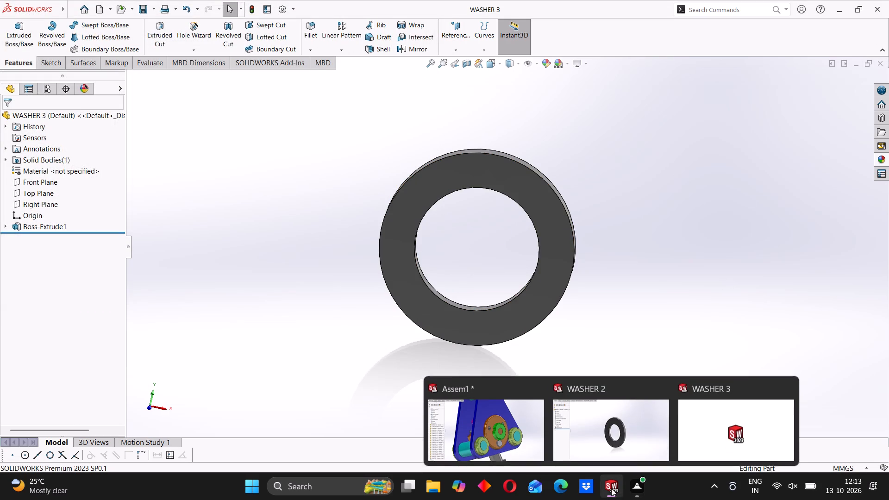
# Close the WASHER 2 part and return to the Assem1 assembly.
pyautogui.click(630, 428)
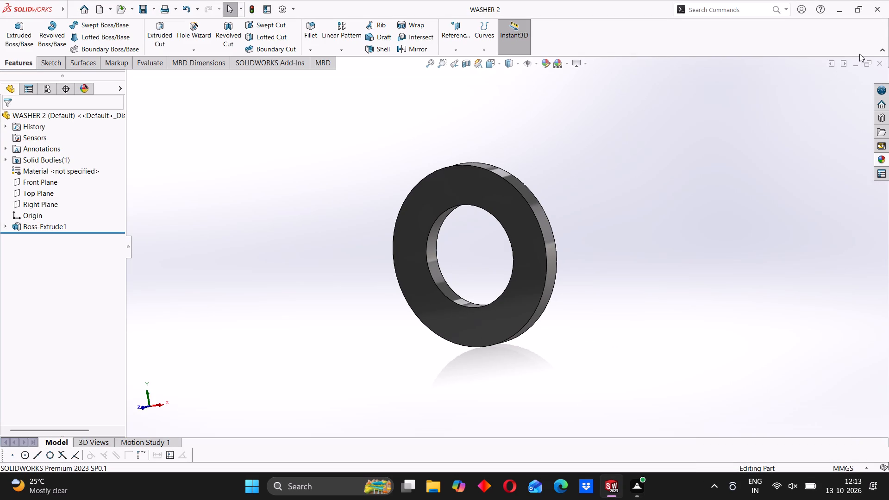
pyautogui.click(877, 62)
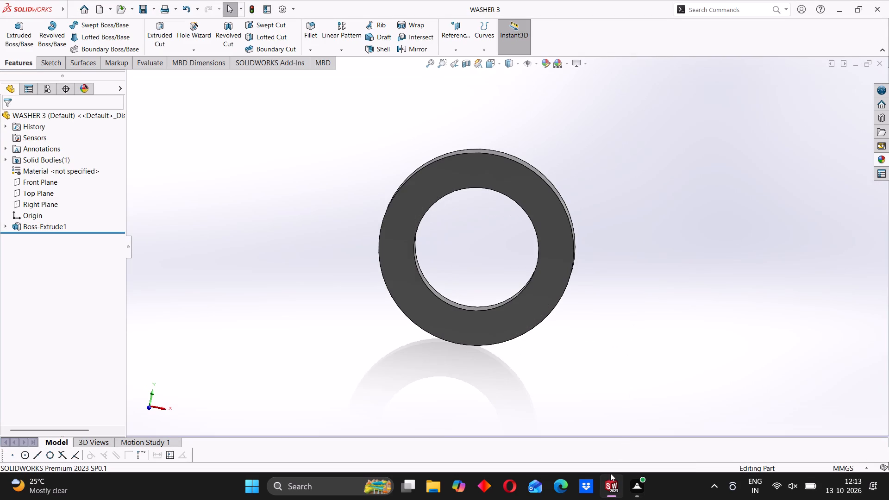
pyautogui.click(582, 447)
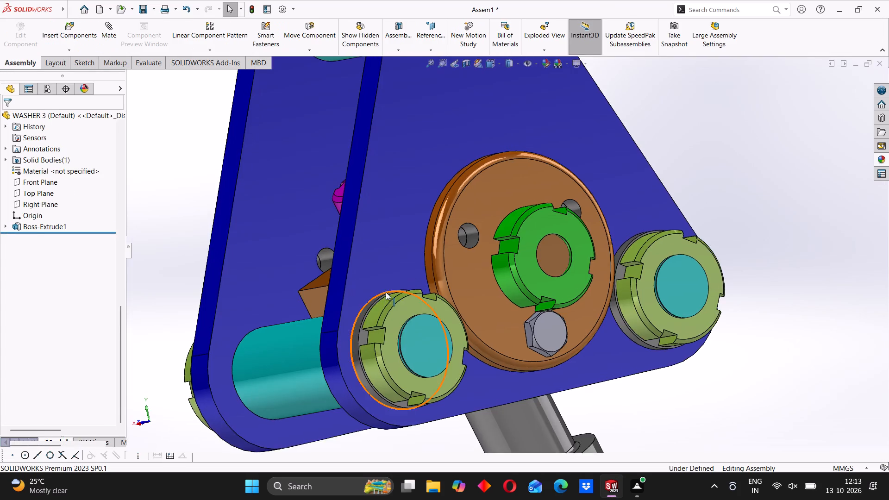
# Delete the WASHER component seated between the green M12 lock nut and the remaining end bush, including its dependent mates.
pyautogui.scroll(6, 386, 292)
pyautogui.scroll(-1, 352, 200)
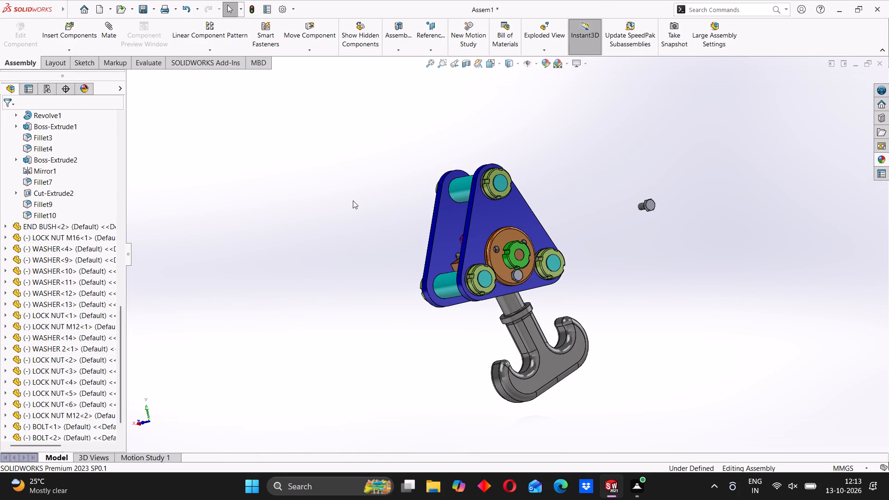
pyautogui.scroll(-1, 353, 200)
pyautogui.moveTo(339, 230); pyautogui.dragTo(452, 225, button='middle')
pyautogui.scroll(-5, 385, 267)
pyautogui.moveTo(416, 290); pyautogui.dragTo(397, 313, button='middle')
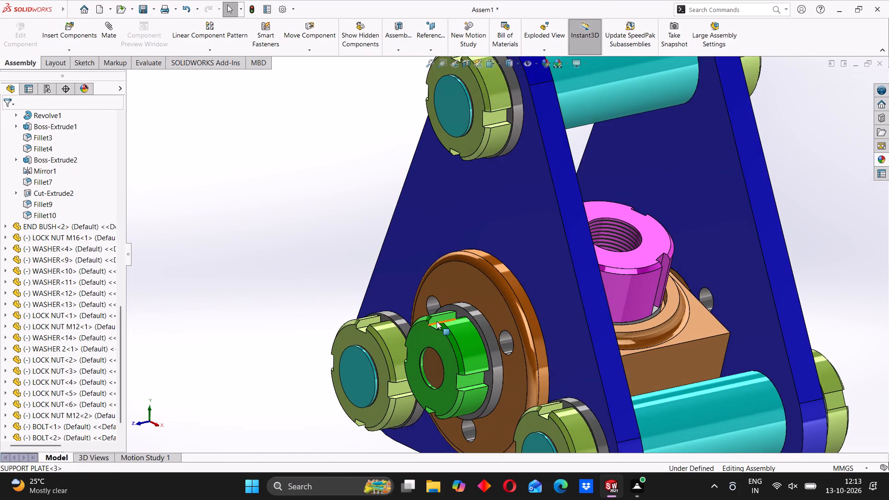
pyautogui.scroll(-3, 464, 321)
pyautogui.moveTo(467, 319); pyautogui.dragTo(467, 328, button='middle')
pyautogui.click(469, 294)
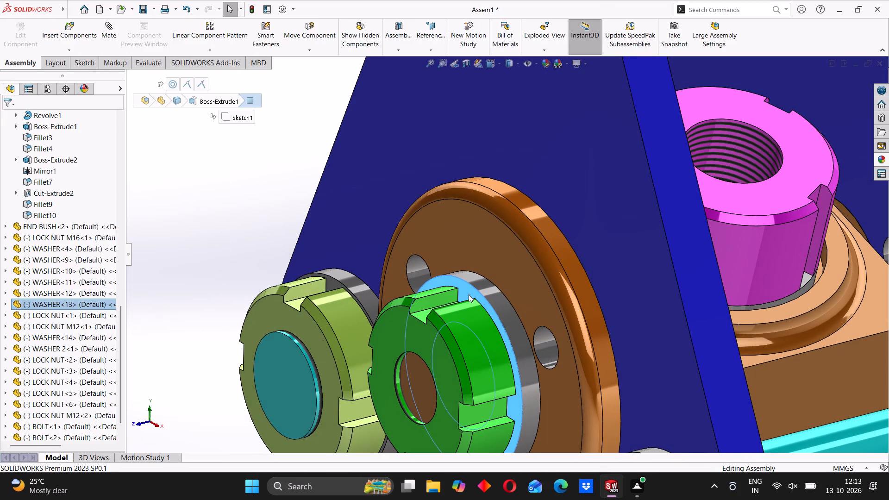
pyautogui.scroll(4, 319, 226)
pyautogui.click(318, 226)
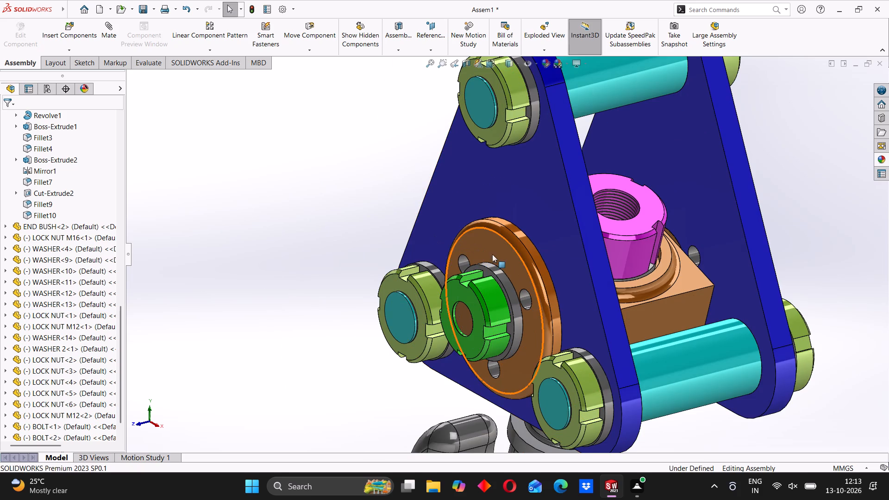
pyautogui.rightClick(491, 269)
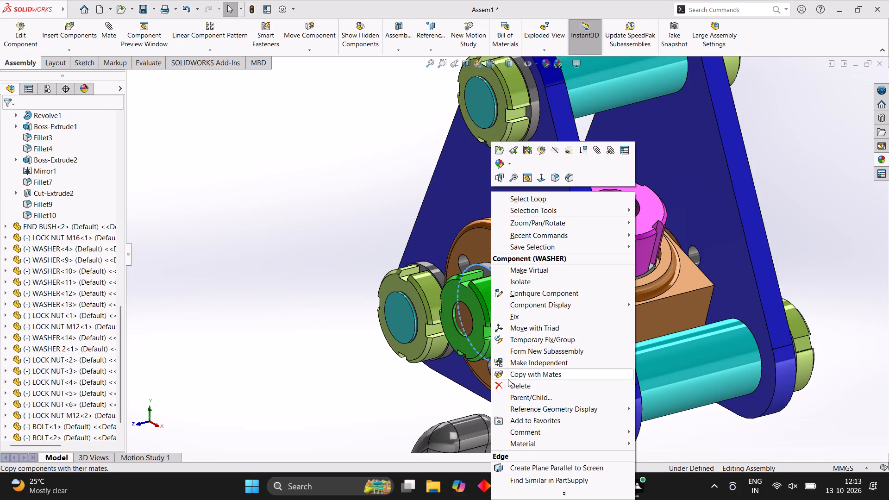
pyautogui.click(509, 385)
pyautogui.click(509, 180)
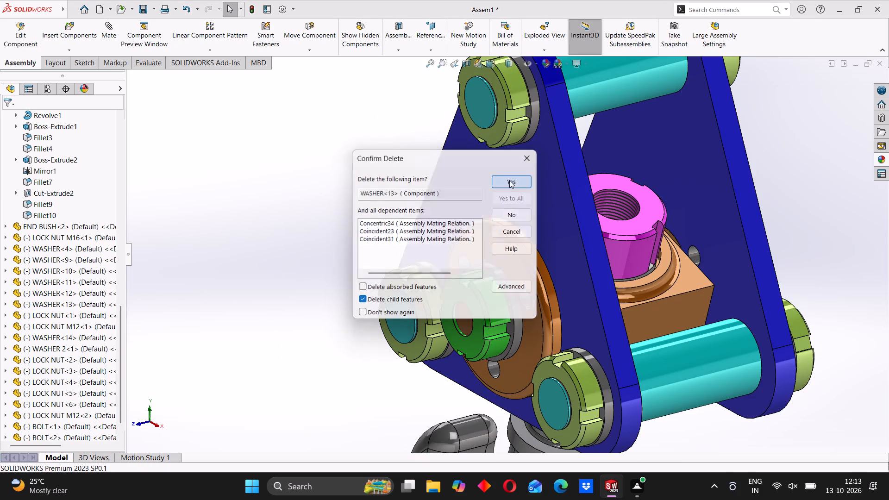
# Insert the WASHER 3 part from the ASSEMBLY 21 folder and place it in free space near the loose bolt.
pyautogui.scroll(2, 486, 258)
pyautogui.moveTo(494, 291); pyautogui.dragTo(477, 287, button='middle')
pyautogui.scroll(3, 462, 285)
pyautogui.moveTo(518, 274); pyautogui.dragTo(514, 277, button='middle')
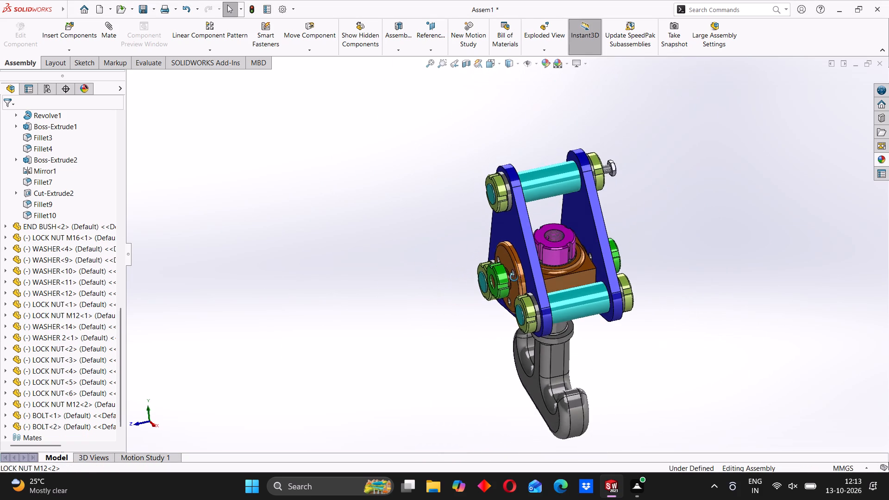
pyautogui.moveTo(514, 277); pyautogui.dragTo(496, 287, button='middle')
pyautogui.scroll(3, 495, 287)
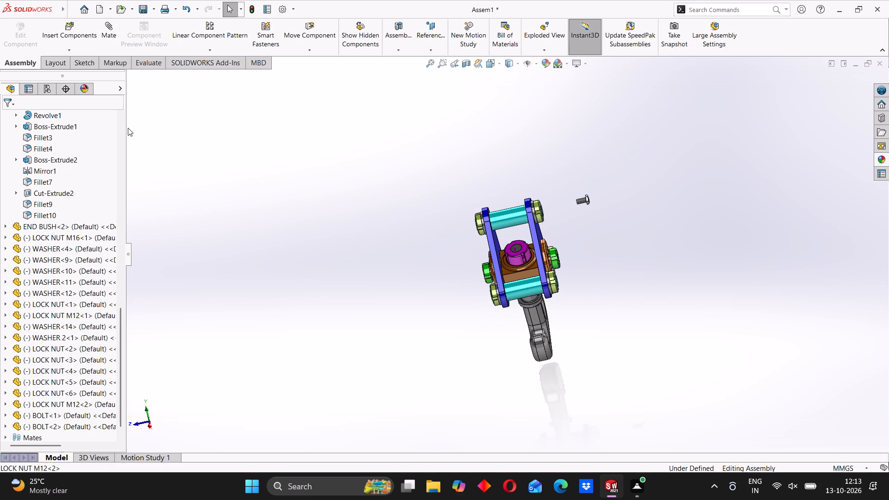
pyautogui.click(80, 38)
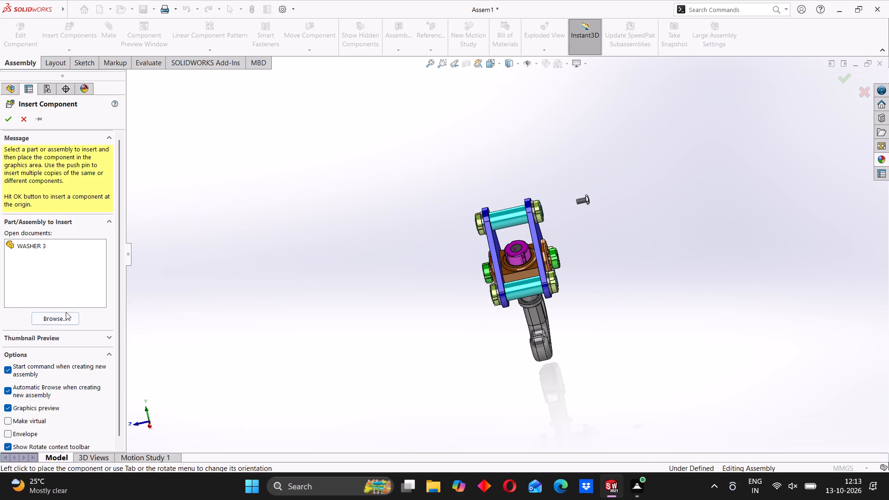
pyautogui.click(66, 318)
pyautogui.click(150, 104)
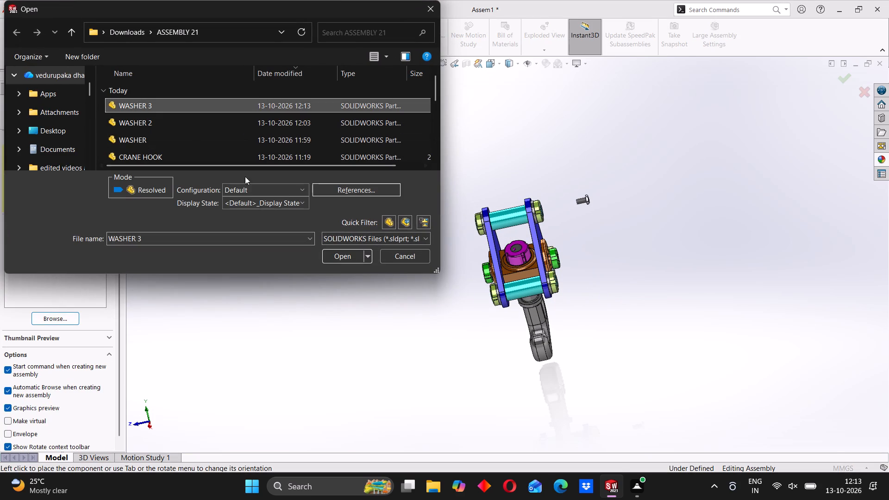
pyautogui.click(335, 259)
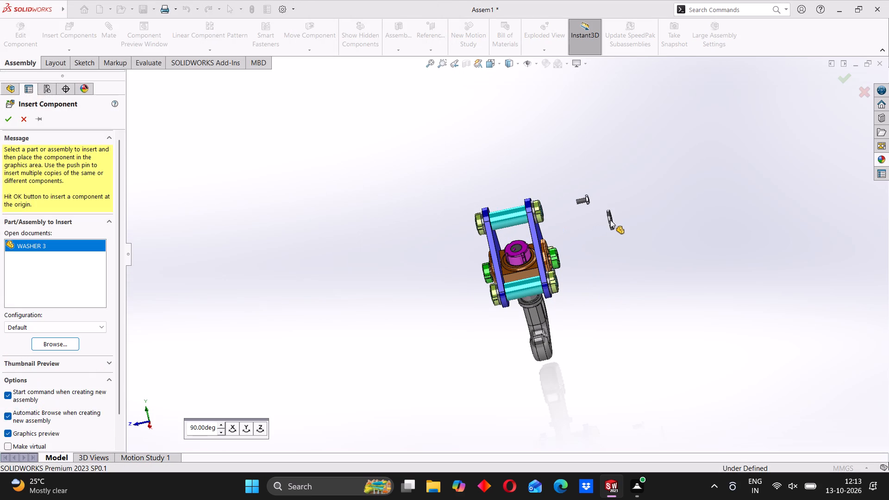
pyautogui.scroll(-5, 610, 220)
pyautogui.moveTo(576, 236); pyautogui.dragTo(545, 238, button='middle')
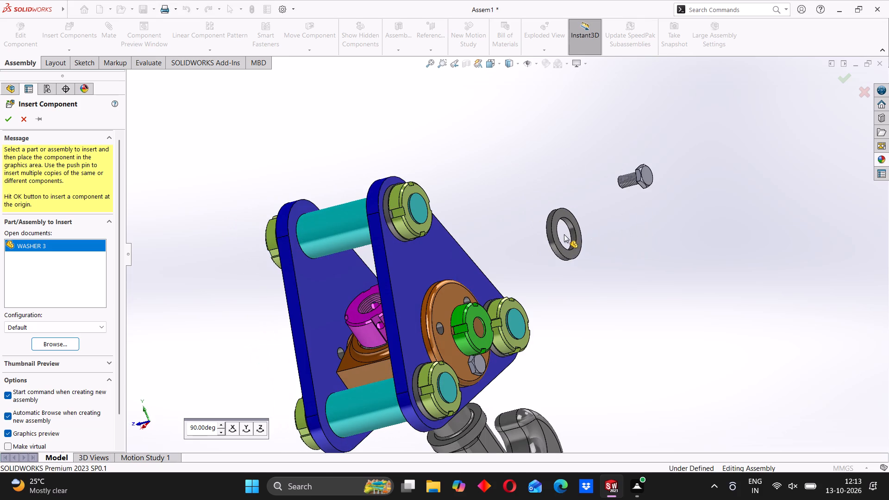
pyautogui.click(565, 233)
# Move the green M12 lock nut off the hook anchor's threaded end into free space beside the end bush.
pyautogui.scroll(-3, 565, 233)
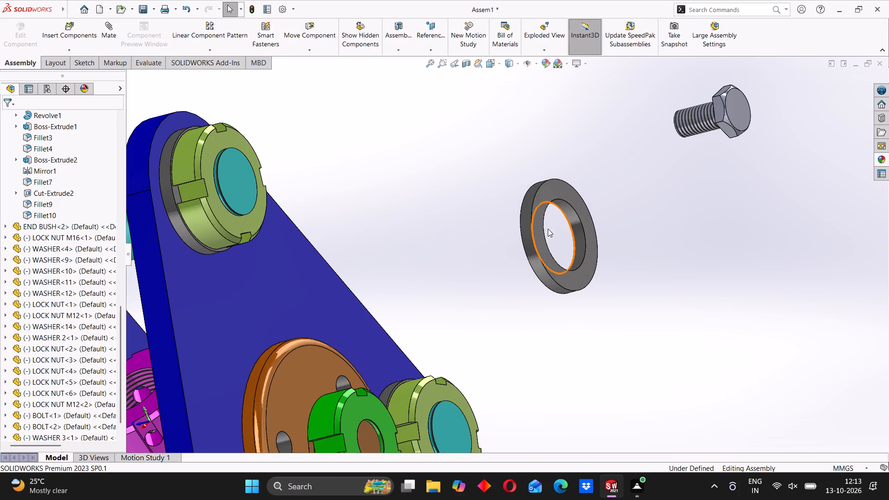
pyautogui.scroll(2, 548, 229)
pyautogui.moveTo(405, 363); pyautogui.dragTo(517, 319)
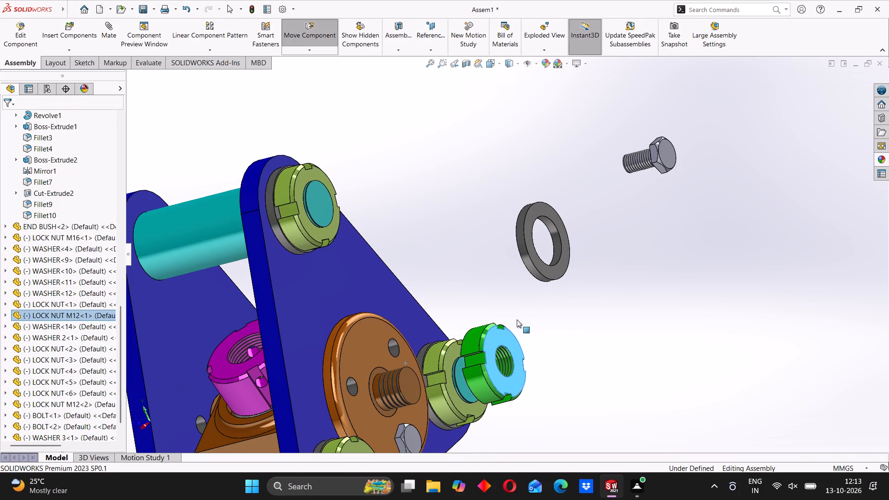
pyautogui.moveTo(517, 319); pyautogui.dragTo(547, 298)
# Make a second copy of WASHER 3 and place it beside the first one.
pyautogui.keyDown('ctrl'); pyautogui.moveTo(544, 214); pyautogui.dragTo(598, 221); pyautogui.keyUp('ctrl')
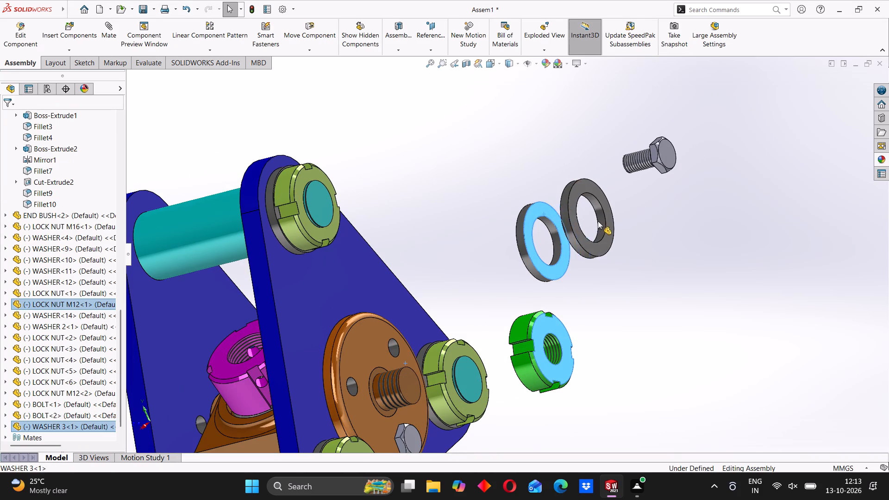
pyautogui.keyDown('ctrl'); pyautogui.moveTo(598, 221); pyautogui.dragTo(615, 224); pyautogui.keyUp('ctrl')
pyautogui.click(488, 199)
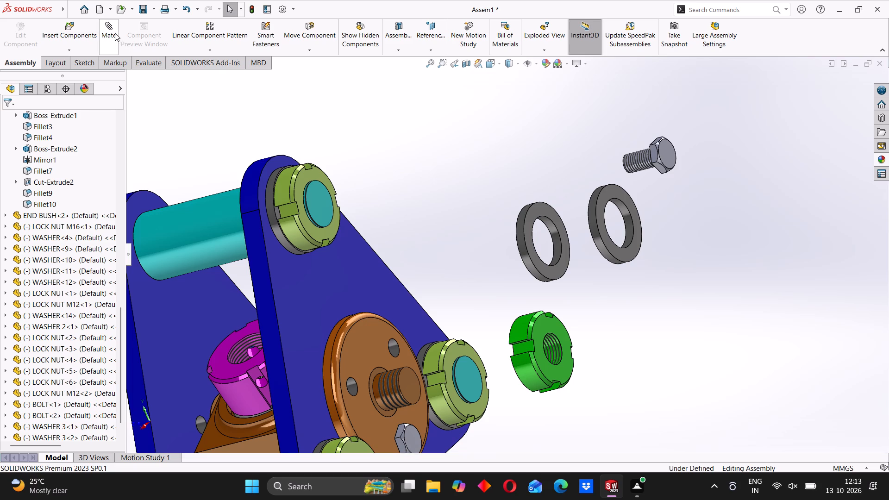
# Add a concentric mate between the first WASHER 3's inner bore and the hook anchor's threaded cylindrical face.
pyautogui.click(109, 28)
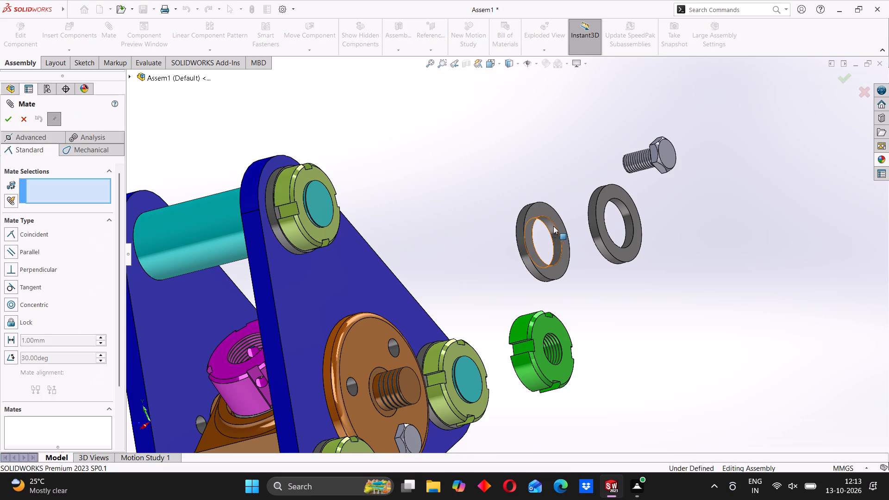
pyautogui.click(553, 227)
pyautogui.click(389, 387)
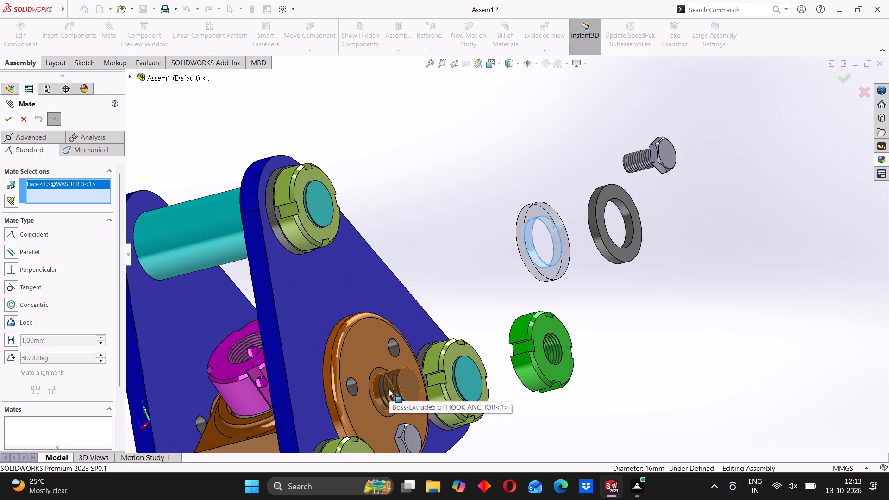
pyautogui.click(384, 388)
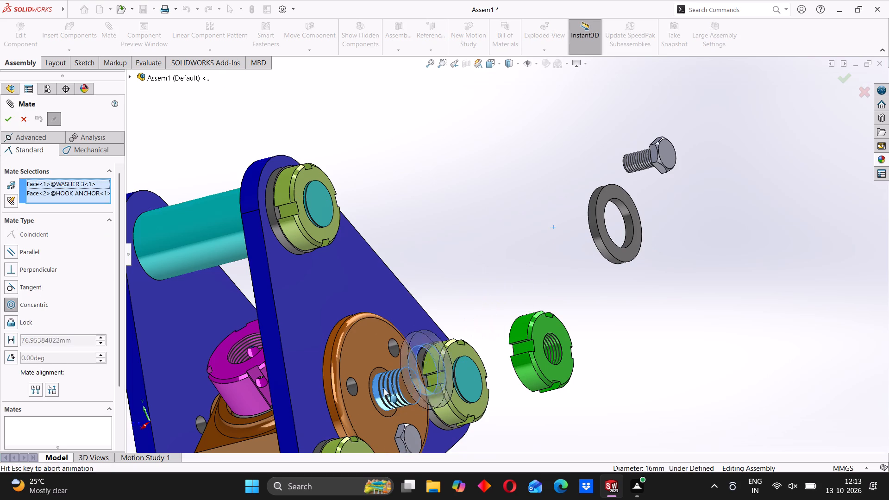
pyautogui.click(378, 405)
# Add a coincident mate between the first WASHER 3's inner flat face and the end bush's outer face.
pyautogui.moveTo(402, 387); pyautogui.dragTo(415, 383, button='middle')
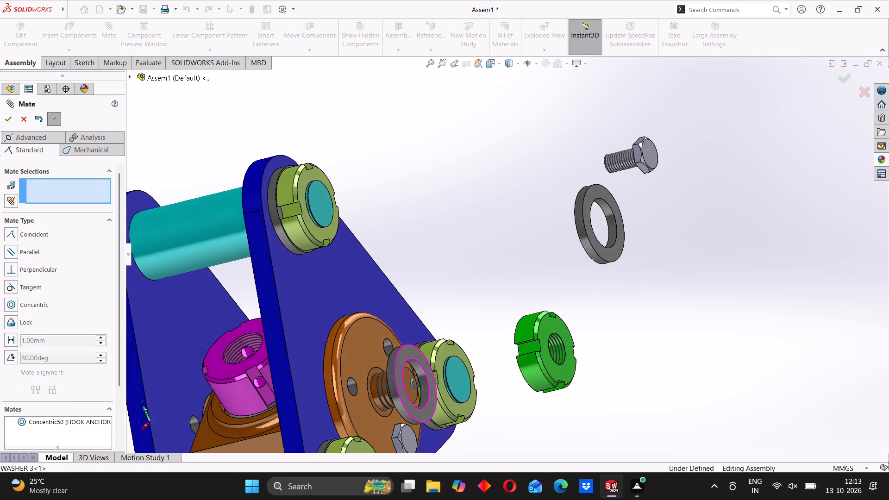
pyautogui.moveTo(415, 383); pyautogui.dragTo(417, 383, button='middle')
pyautogui.scroll(-4, 369, 387)
pyautogui.moveTo(394, 375); pyautogui.dragTo(425, 358, button='middle')
pyautogui.scroll(-3, 437, 328)
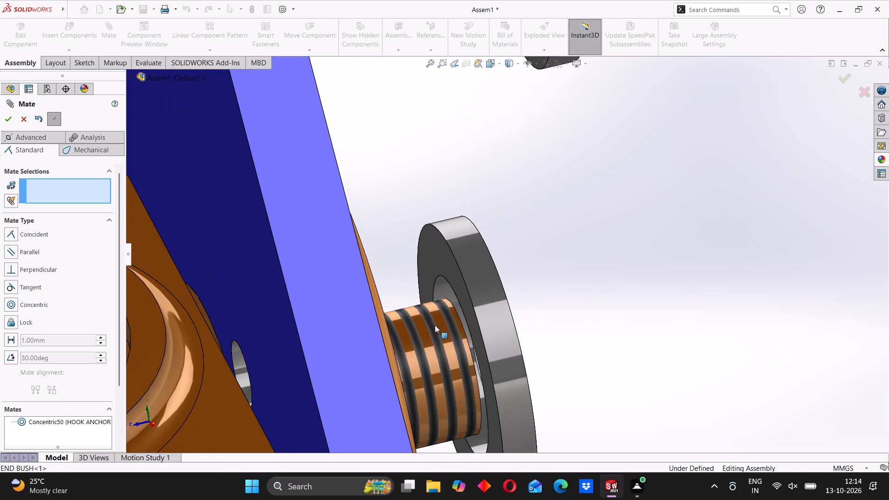
pyautogui.click(434, 268)
pyautogui.moveTo(488, 335); pyautogui.dragTo(430, 354, button='middle')
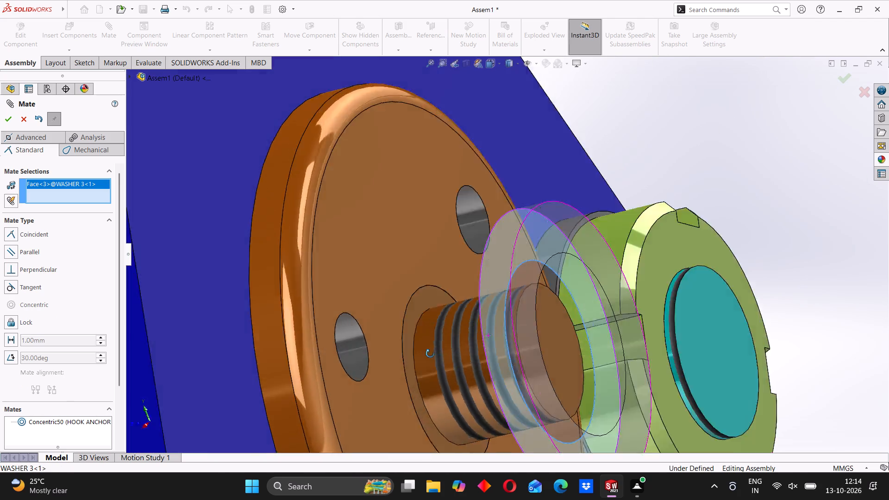
pyautogui.moveTo(430, 354); pyautogui.dragTo(426, 355, button='middle')
pyautogui.click(436, 337)
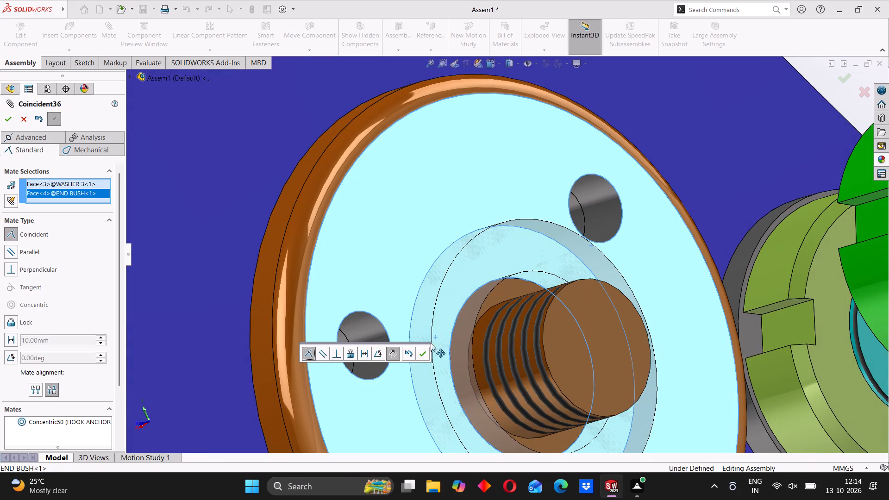
pyautogui.click(420, 354)
# Move the opposite green M12 lock nut farther out and bring the loose second WASHER 3 between it and the other end bush.
pyautogui.scroll(8, 459, 347)
pyautogui.moveTo(411, 337); pyautogui.dragTo(435, 323, button='middle')
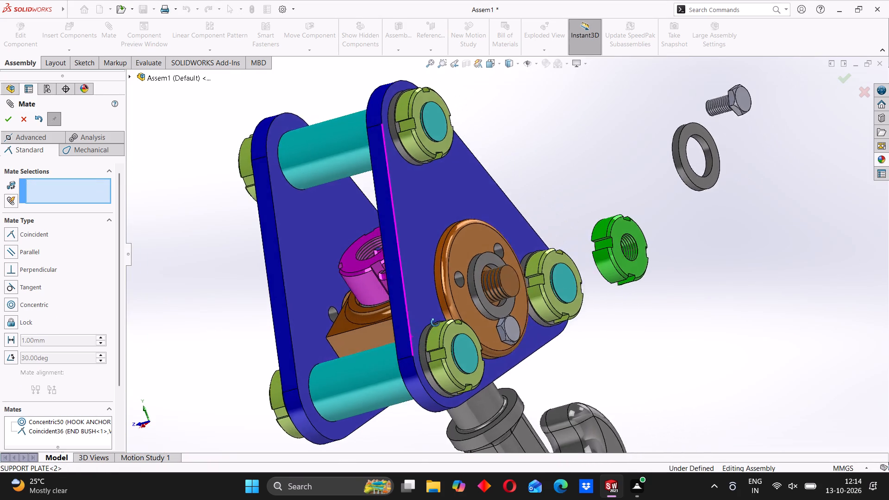
pyautogui.moveTo(435, 323); pyautogui.dragTo(434, 323, button='middle')
pyautogui.scroll(4, 455, 306)
pyautogui.moveTo(397, 313); pyautogui.dragTo(470, 278, button='middle')
pyautogui.moveTo(541, 235); pyautogui.dragTo(495, 296, button='middle')
pyautogui.moveTo(415, 308); pyautogui.dragTo(336, 349)
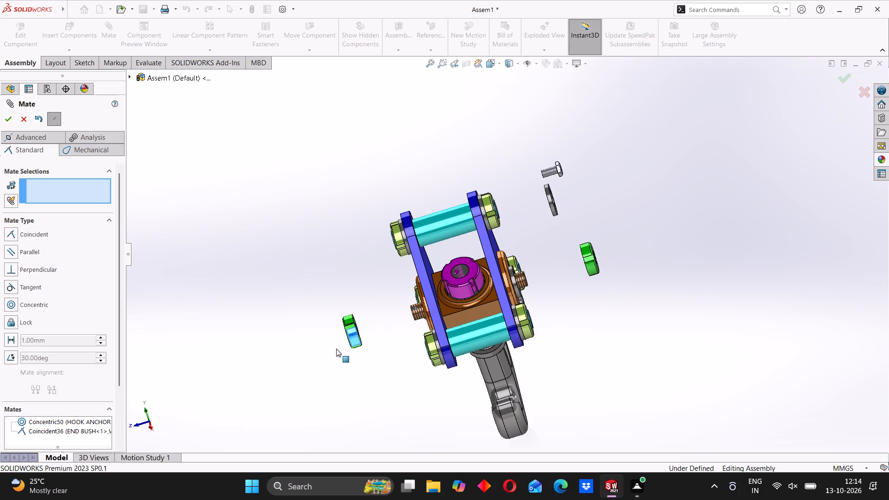
pyautogui.moveTo(336, 349); pyautogui.dragTo(331, 352)
pyautogui.click(309, 280)
pyautogui.moveTo(550, 195); pyautogui.dragTo(516, 227)
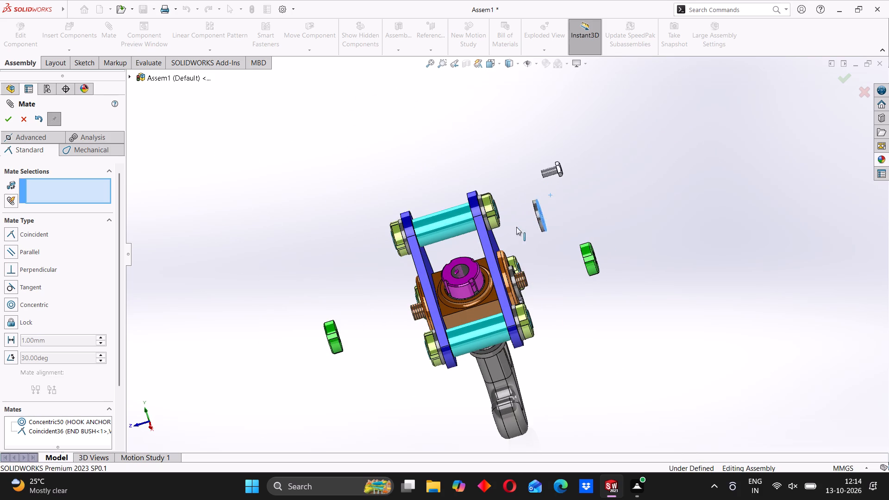
pyautogui.moveTo(516, 227); pyautogui.dragTo(356, 292)
# Add a concentric mate between the second WASHER 3's inner bore and the hook anchor's other threaded end.
pyautogui.scroll(-4, 357, 290)
pyautogui.scroll(-4, 438, 262)
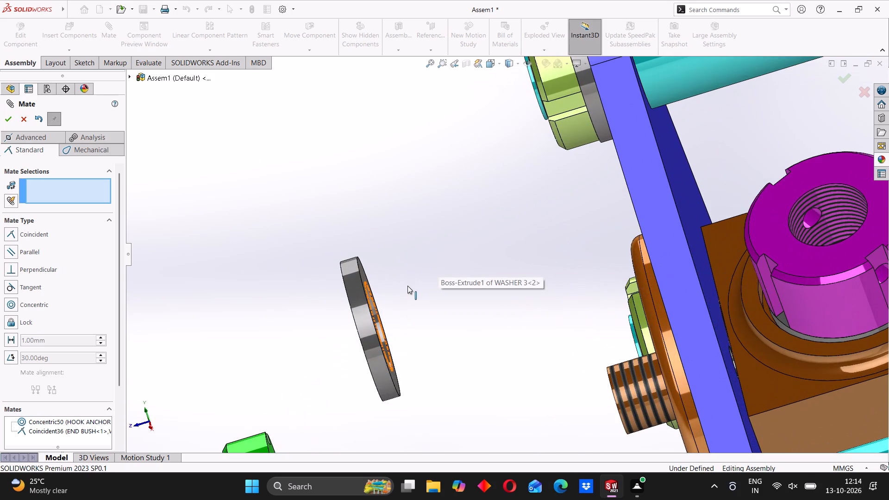
pyautogui.click(407, 286)
pyautogui.moveTo(401, 304); pyautogui.dragTo(399, 316, button='middle')
pyautogui.click(369, 314)
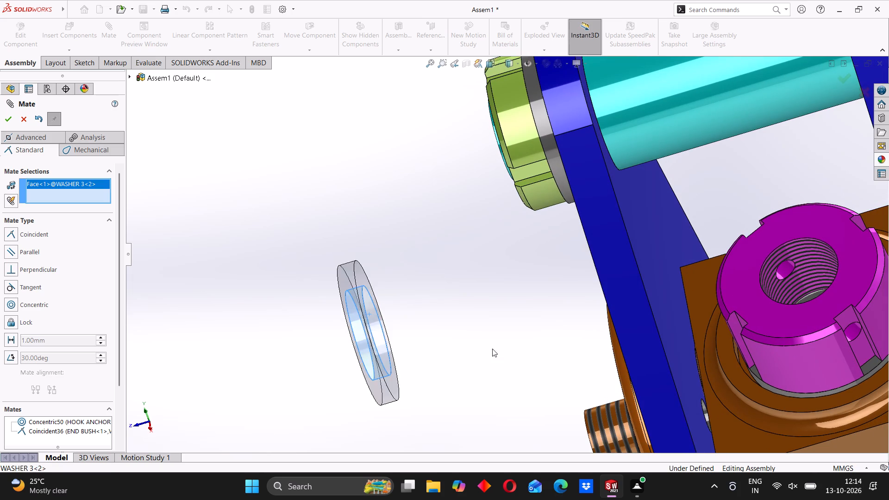
pyautogui.scroll(4, 500, 349)
pyautogui.click(555, 344)
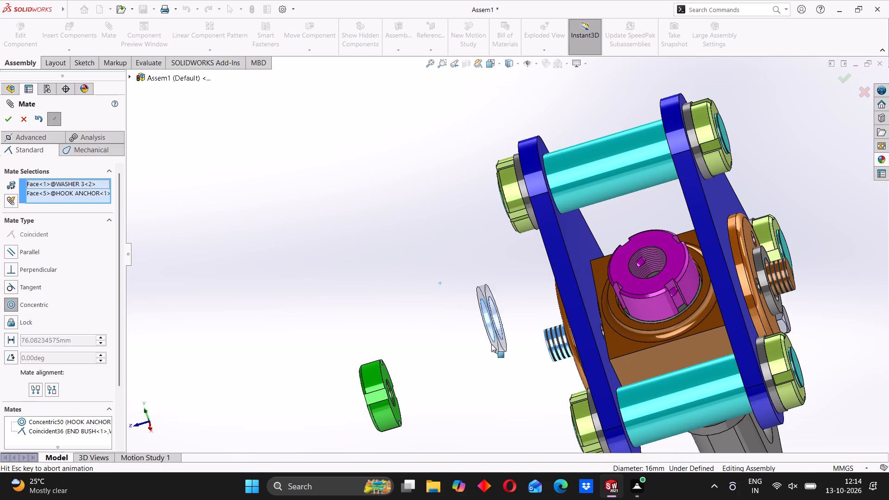
pyautogui.click(620, 360)
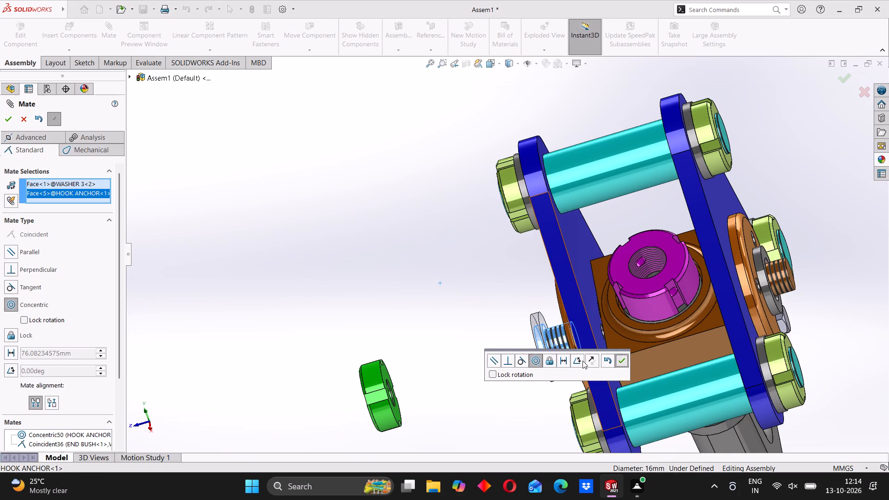
# Add a coincident mate between the second WASHER 3's flat face and the second end bush's outer face.
pyautogui.scroll(-4, 541, 356)
pyautogui.click(532, 252)
pyautogui.moveTo(532, 333); pyautogui.dragTo(561, 311, button='middle')
pyautogui.click(594, 263)
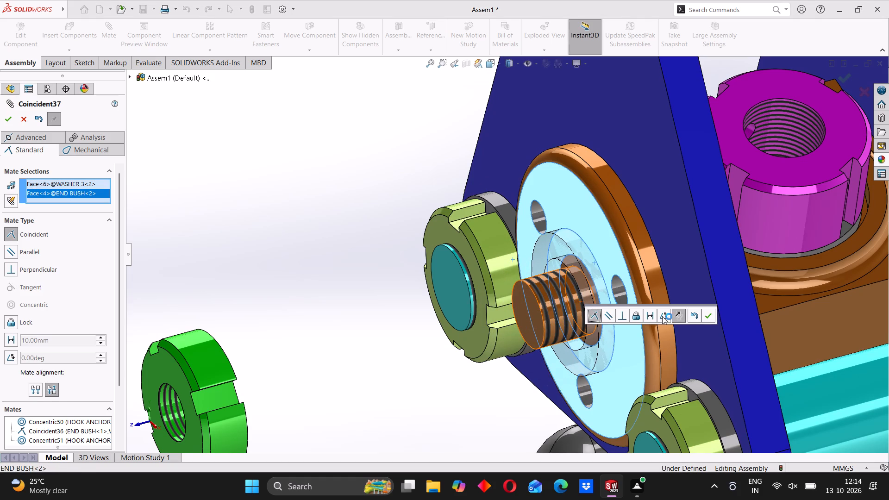
pyautogui.click(707, 315)
# Add a coincident mate between the second M12 lock nut's inner face and the second WASHER 3's outer face.
pyautogui.scroll(4, 425, 341)
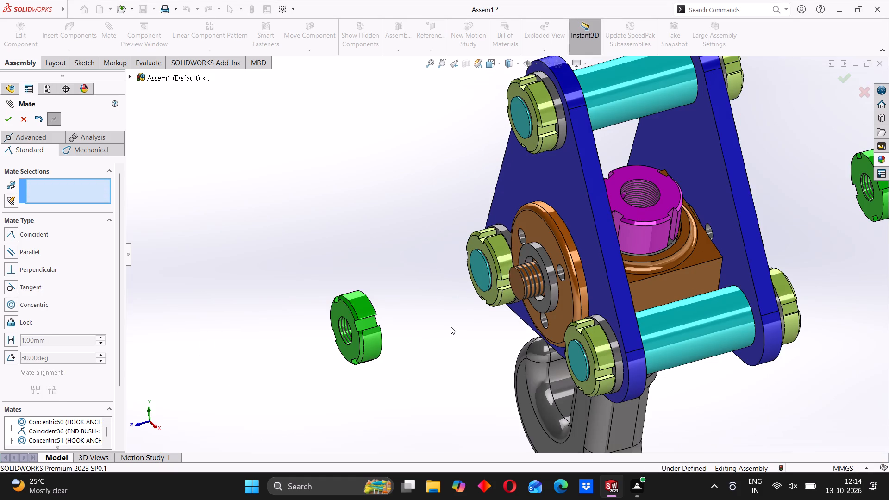
pyautogui.scroll(2, 451, 326)
pyautogui.moveTo(452, 324); pyautogui.dragTo(418, 352, button='middle')
pyautogui.scroll(-4, 394, 312)
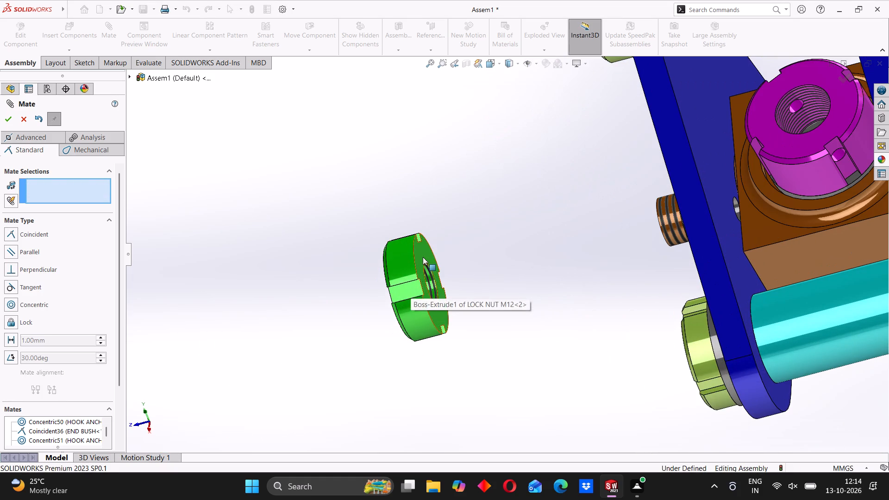
pyautogui.click(423, 257)
pyautogui.moveTo(512, 290); pyautogui.dragTo(563, 270, button='middle')
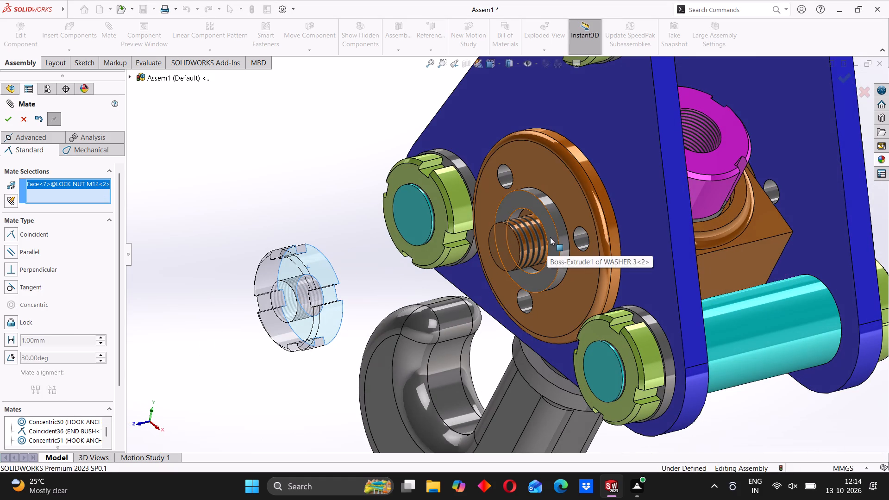
pyautogui.click(550, 237)
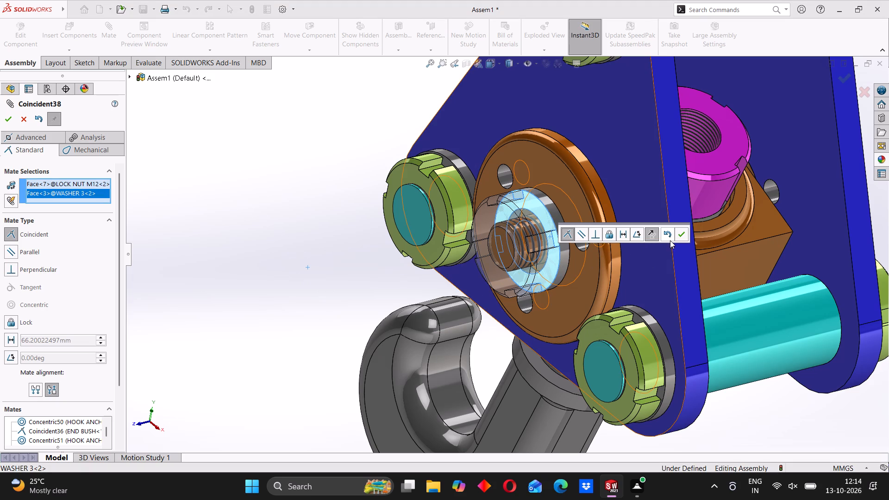
pyautogui.click(677, 236)
# Add a coincident mate between the first M12 lock nut's inner face and the first WASHER 3's outer face.
pyautogui.scroll(3, 607, 285)
pyautogui.moveTo(674, 210); pyautogui.dragTo(663, 221, button='middle')
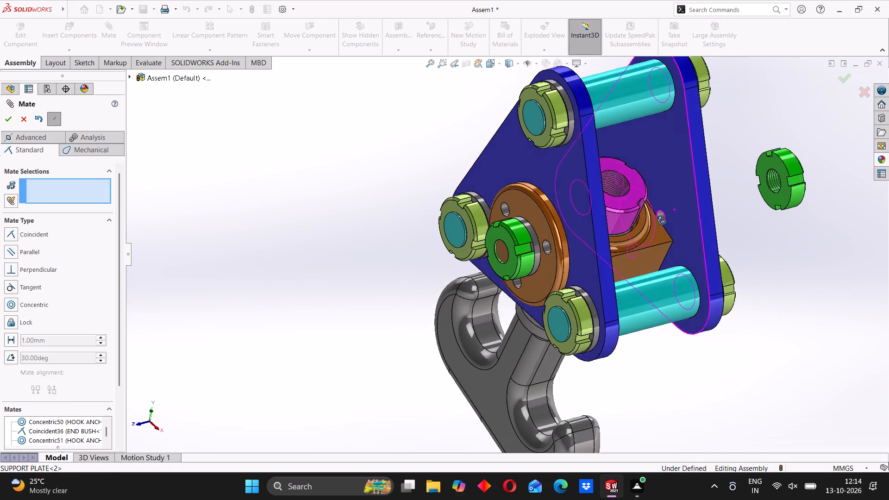
pyautogui.moveTo(663, 221); pyautogui.dragTo(637, 241, button='middle')
pyautogui.scroll(-2, 798, 146)
pyautogui.moveTo(790, 205); pyautogui.dragTo(812, 192, button='middle')
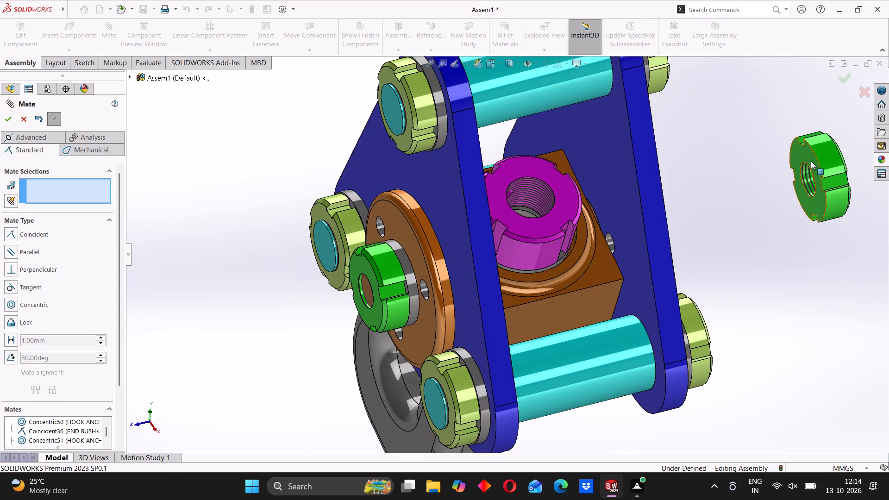
pyautogui.click(810, 161)
pyautogui.moveTo(732, 234); pyautogui.dragTo(674, 262, button='middle')
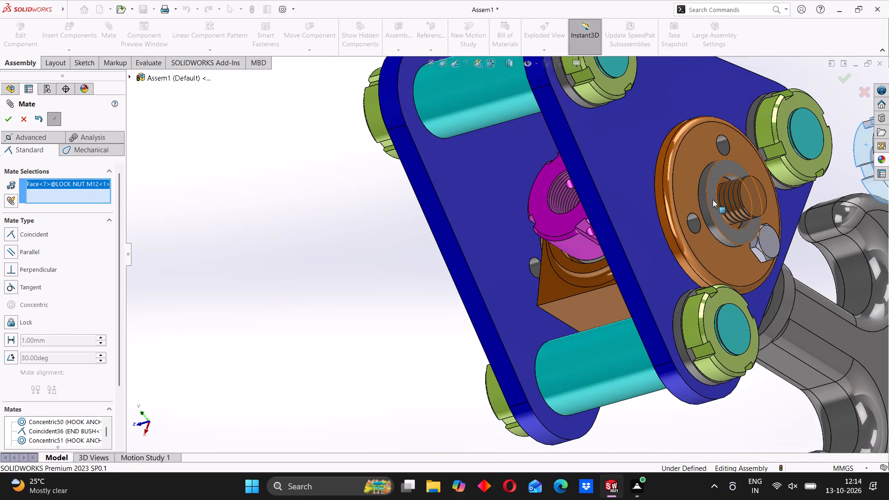
pyautogui.click(713, 200)
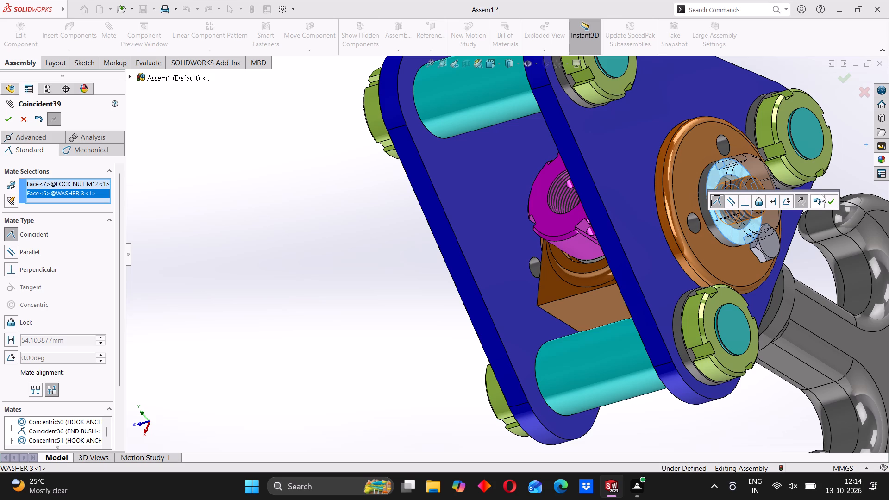
pyautogui.click(831, 205)
# Examine the clearance between the fitted bolt head and the adjacent WASHER 3 and M12 lock nut, then finish mating.
pyautogui.scroll(6, 615, 277)
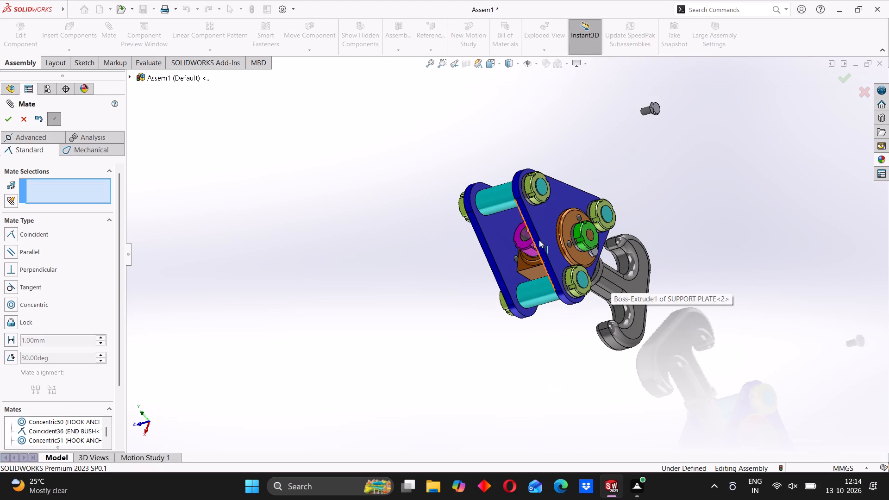
pyautogui.scroll(-1, 654, 112)
pyautogui.moveTo(620, 202); pyautogui.dragTo(583, 215, button='middle')
pyautogui.scroll(-5, 563, 294)
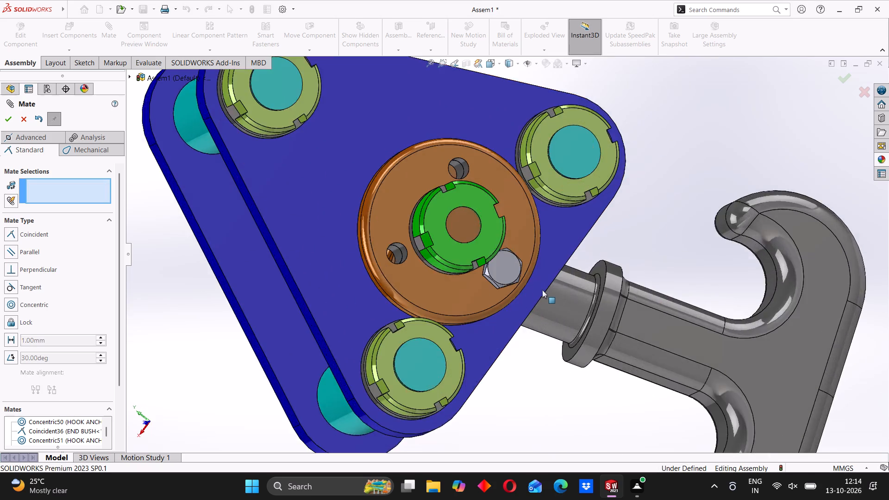
pyautogui.scroll(-3, 542, 290)
pyautogui.moveTo(461, 272); pyautogui.dragTo(486, 229, button='middle')
pyautogui.scroll(-3, 448, 260)
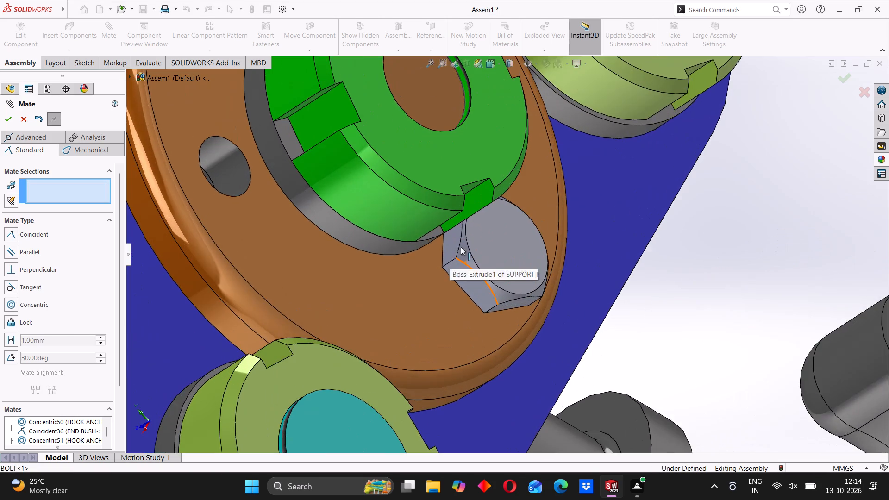
pyautogui.moveTo(462, 247); pyautogui.dragTo(419, 236, button='middle')
pyautogui.scroll(-3, 476, 210)
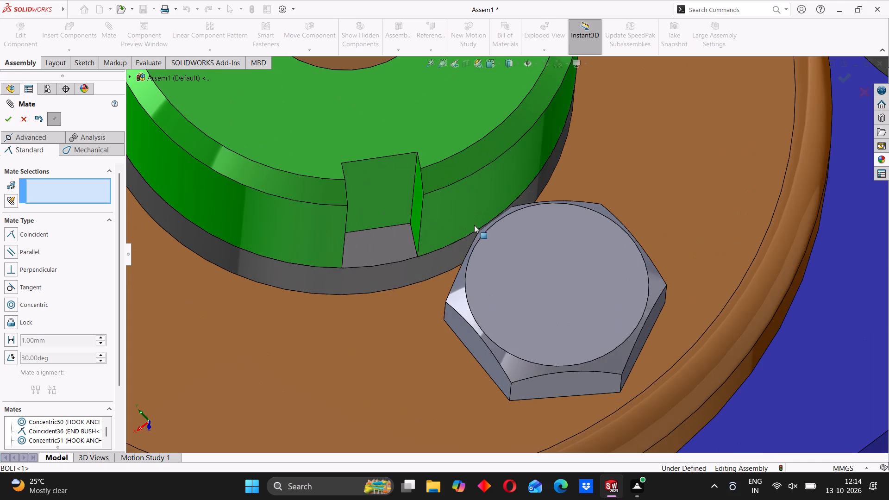
pyautogui.scroll(-5, 468, 241)
pyautogui.scroll(3, 465, 247)
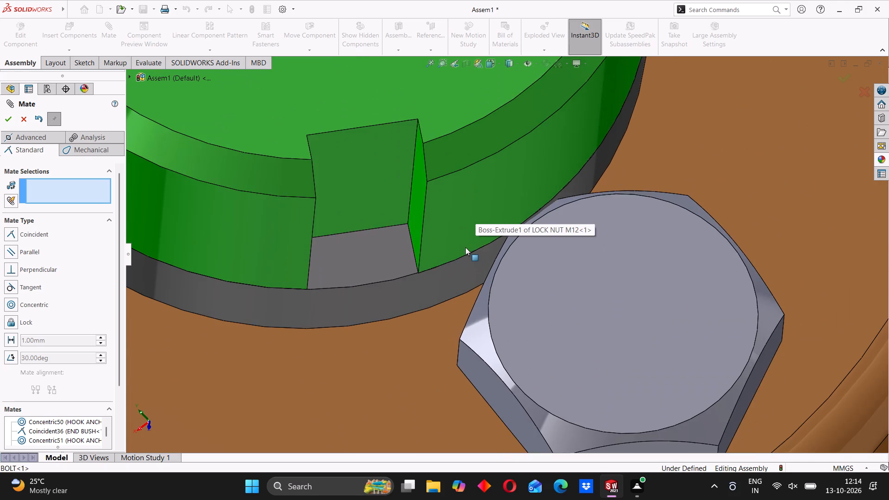
pyautogui.scroll(7, 465, 247)
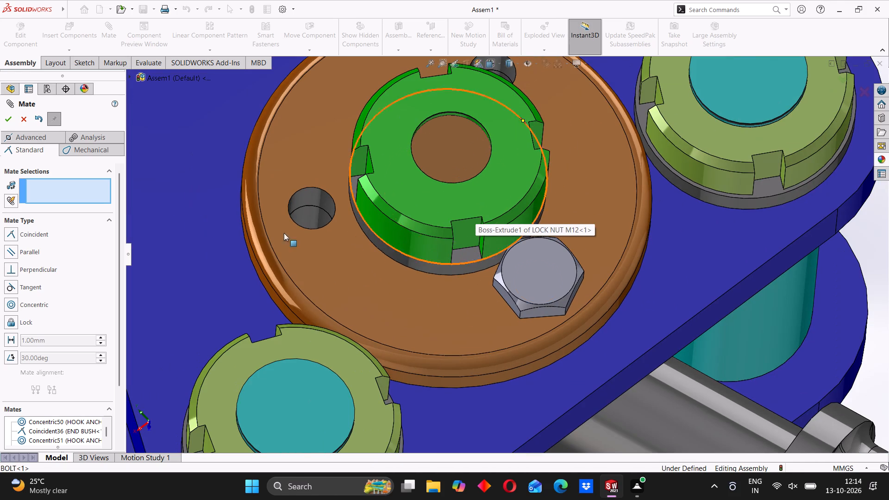
pyautogui.click(8, 119)
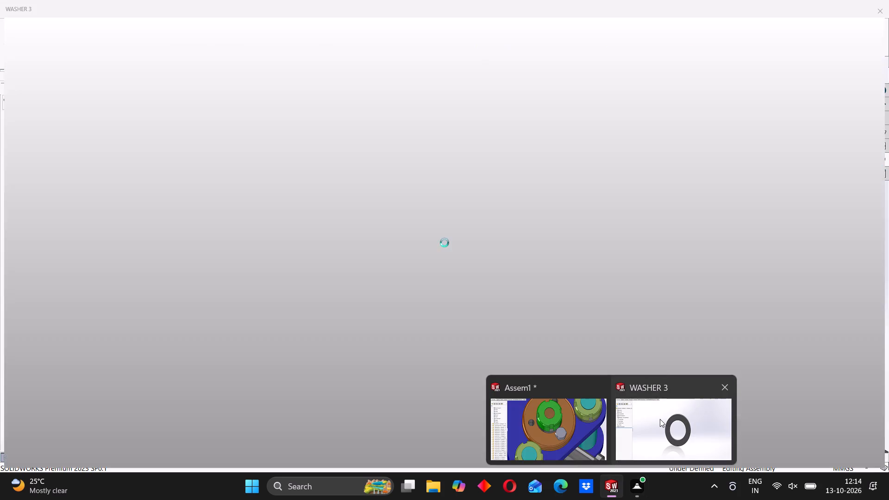
# In the WASHER 3 part, edit the base extrusion's sketch and set the inner circle's diameter to 13 mm.
pyautogui.click(660, 419)
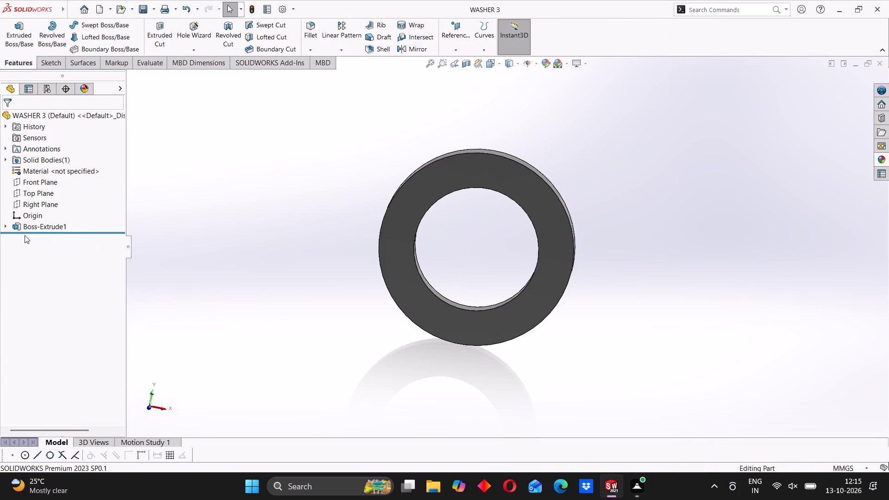
pyautogui.click(5, 228)
pyautogui.click(33, 239)
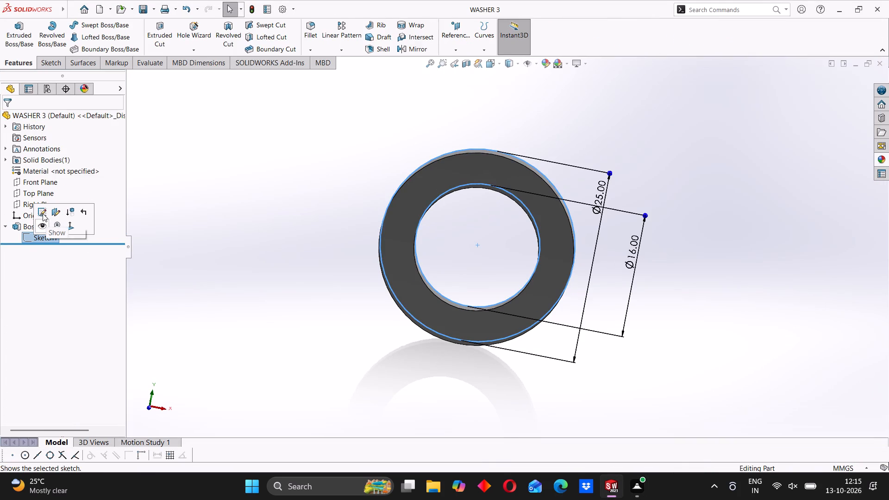
pyautogui.click(43, 213)
pyautogui.scroll(-5, 539, 229)
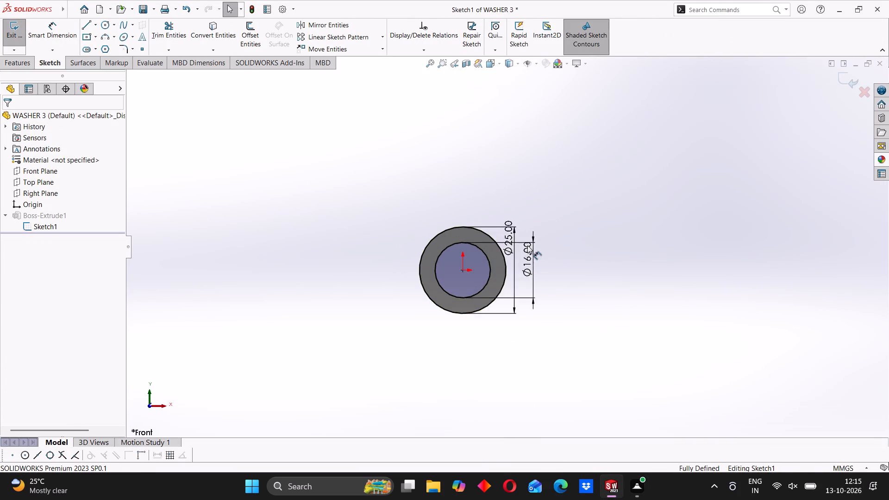
pyautogui.scroll(-1, 527, 245)
pyautogui.doubleClick(523, 261)
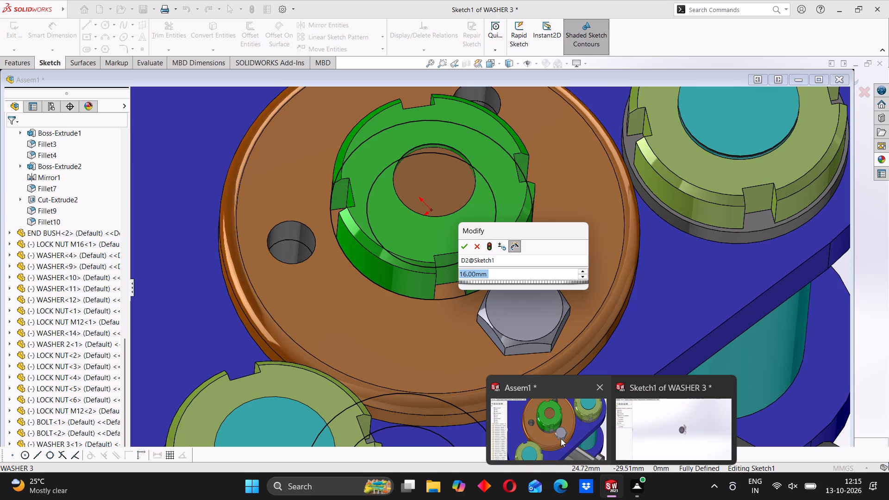
pyautogui.click(666, 416)
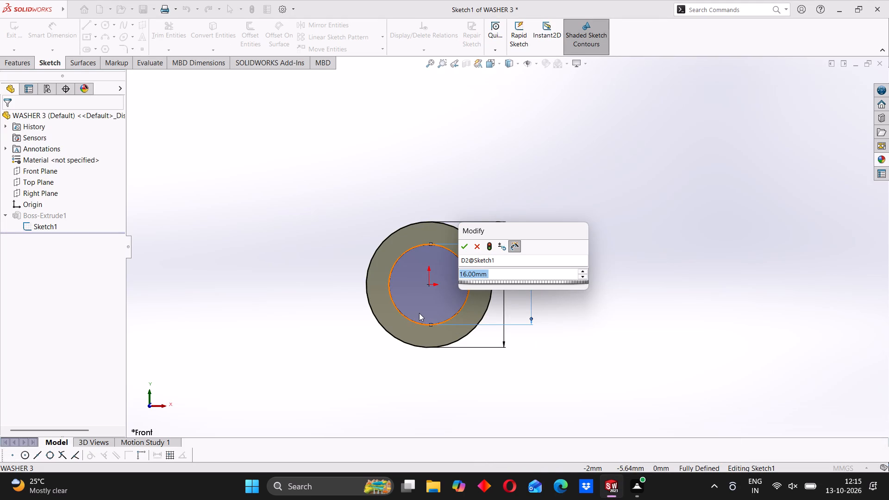
pyautogui.write('13')
pyautogui.press('Return')
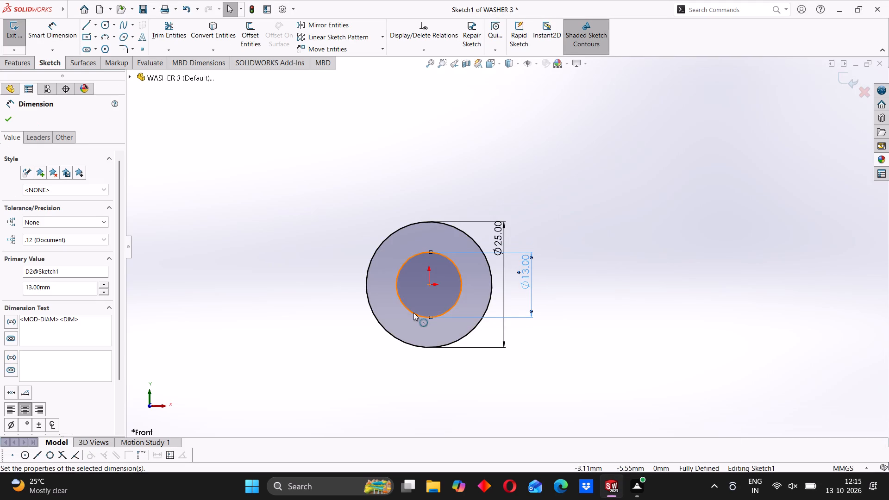
# Set the washer sketch's outer circle diameter to 20 mm.
pyautogui.doubleClick(500, 237)
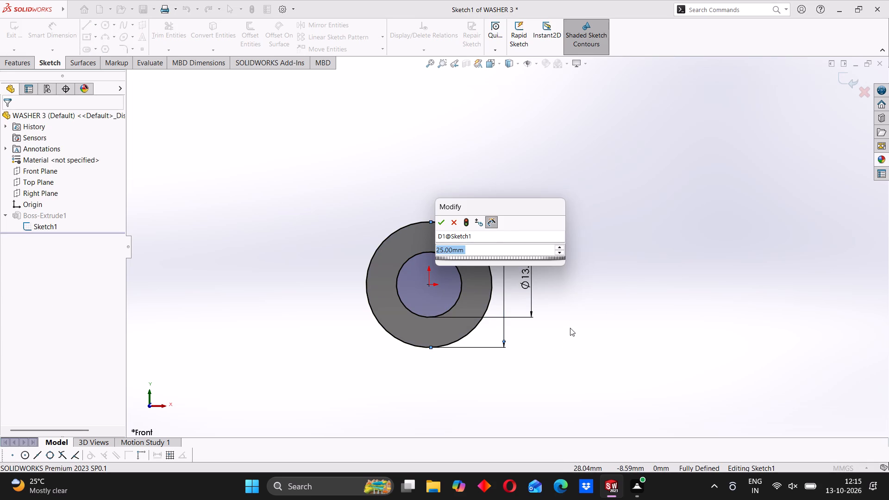
pyautogui.write('20')
pyautogui.press('Return')
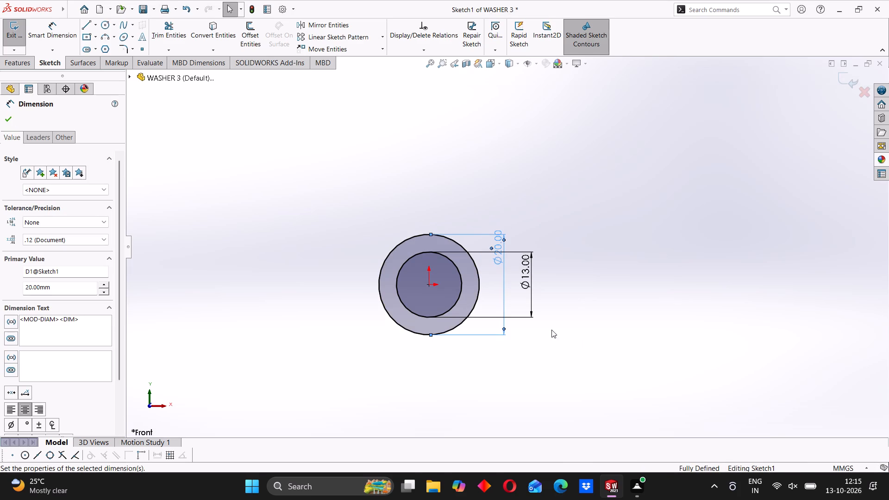
# Exit the WASHER 3 base sketch to rebuild the part with its new diameters.
pyautogui.click(841, 77)
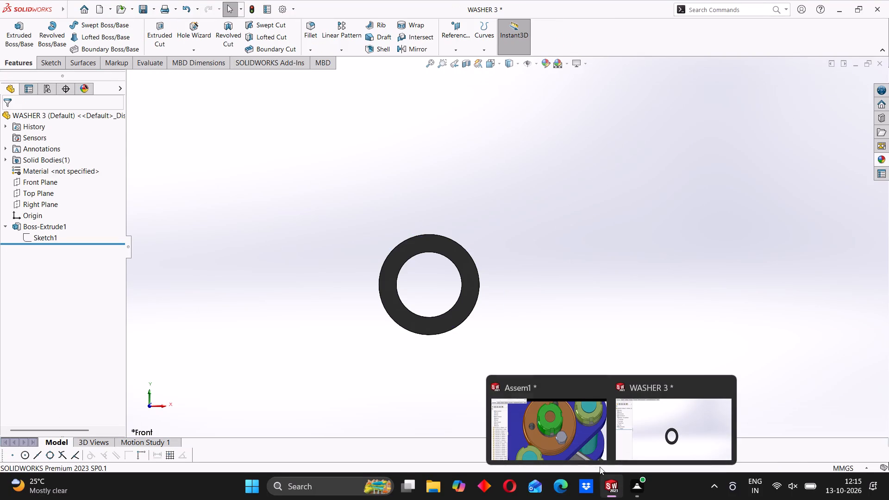
# Switch to the Assem1 assembly and examine how the resized WASHER 3 sits around the M12 lock nut and end bush.
pyautogui.click(570, 447)
pyautogui.scroll(3, 538, 351)
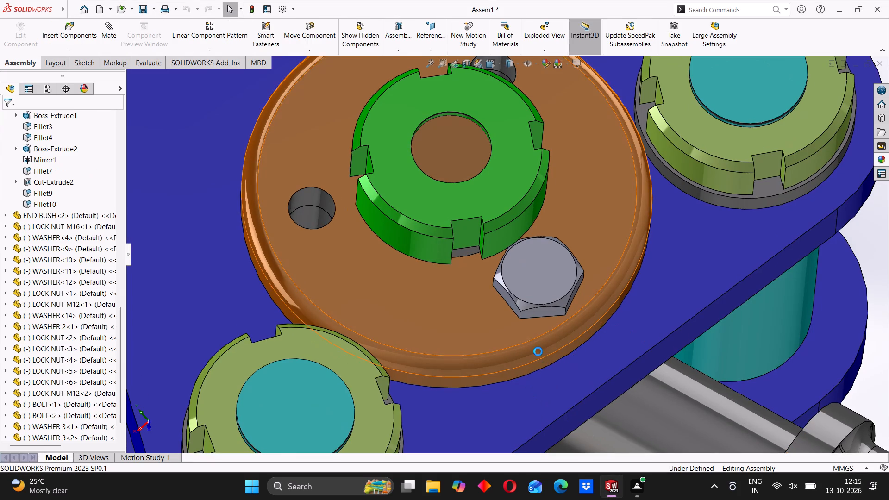
pyautogui.scroll(3, 474, 288)
pyautogui.moveTo(426, 228); pyautogui.dragTo(490, 220, button='middle')
pyautogui.scroll(-4, 430, 235)
pyautogui.moveTo(436, 244); pyautogui.dragTo(354, 266, button='middle')
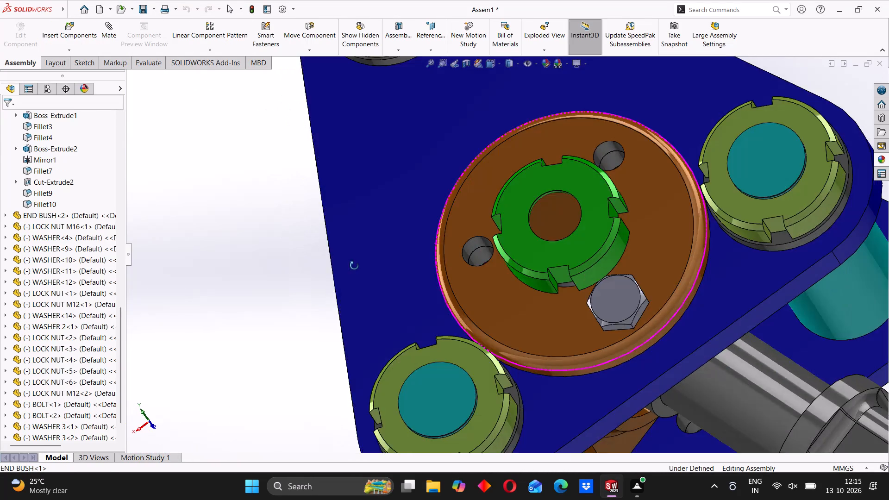
pyautogui.moveTo(354, 266); pyautogui.dragTo(350, 178, button='middle')
pyautogui.scroll(1, 524, 169)
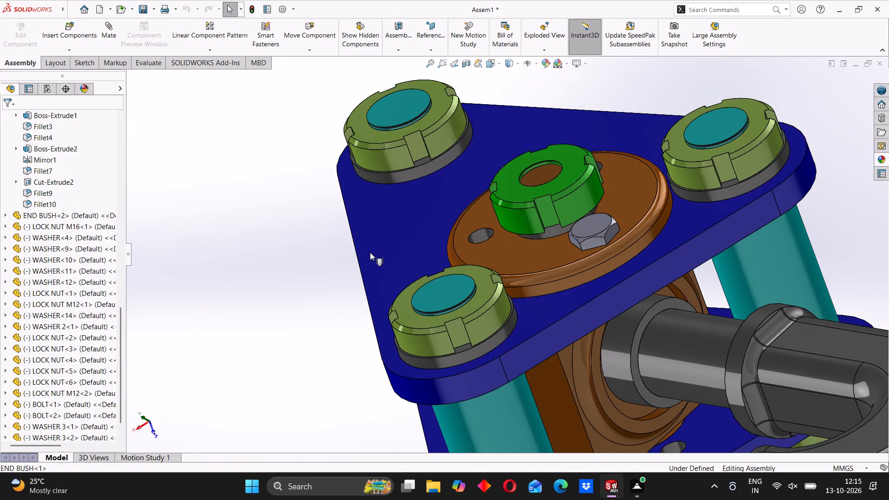
pyautogui.scroll(2, 369, 252)
pyautogui.moveTo(338, 259); pyautogui.dragTo(453, 251, button='middle')
pyautogui.scroll(1, 454, 251)
pyautogui.moveTo(382, 331); pyautogui.dragTo(408, 285, button='middle')
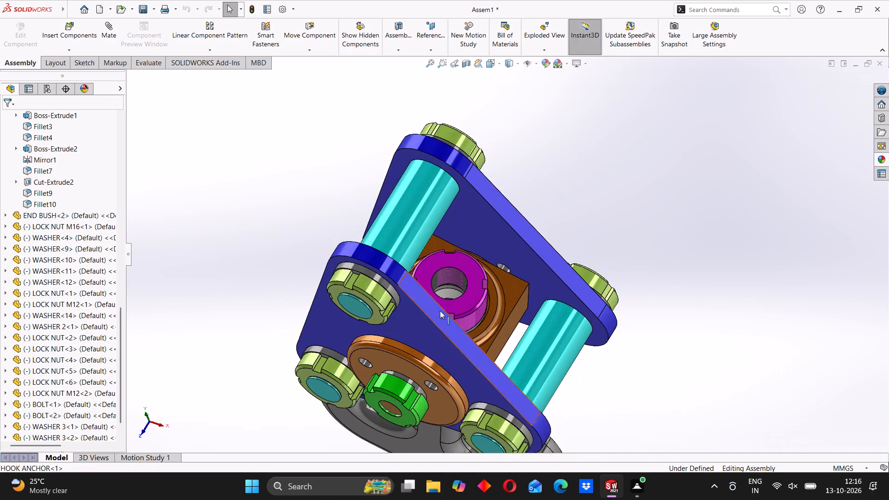
pyautogui.moveTo(505, 391); pyautogui.dragTo(411, 386, button='middle')
pyautogui.scroll(1, 638, 274)
pyautogui.moveTo(639, 277); pyautogui.dragTo(626, 396, button='middle')
pyautogui.moveTo(606, 270); pyautogui.dragTo(639, 284, button='middle')
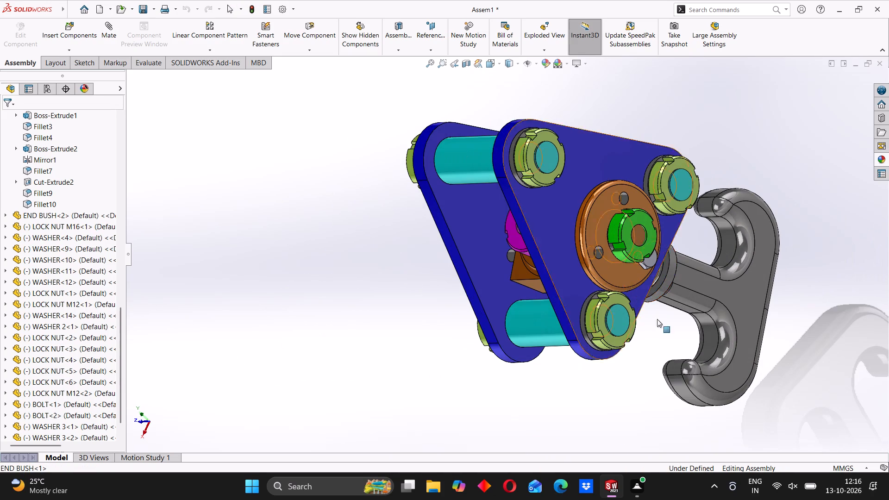
# Return to the WASHER 3 part and save it as WASHER 3 in the ASSEMBLY 21 folder, replacing the existing part file.
pyautogui.click(657, 437)
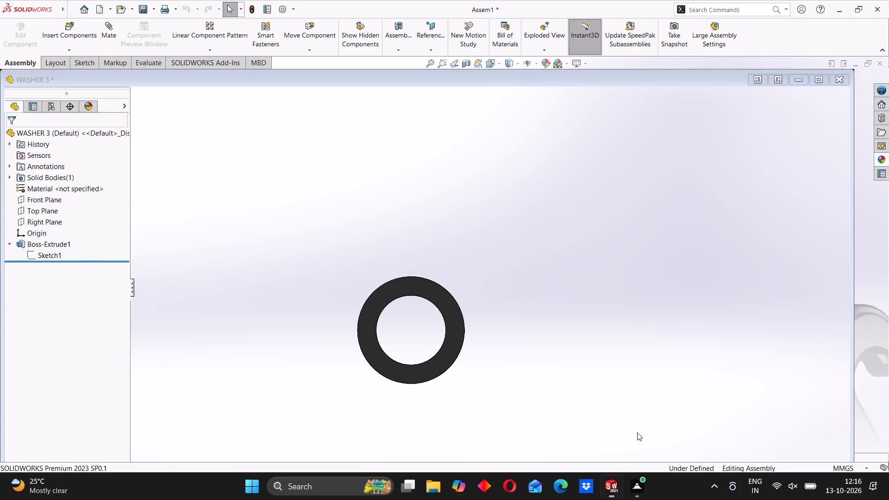
pyautogui.click(151, 6)
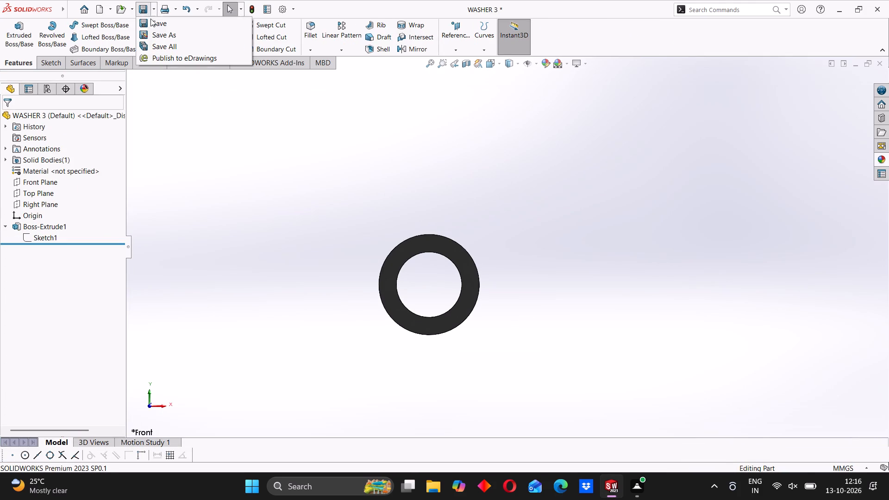
pyautogui.click(155, 29)
pyautogui.click(336, 185)
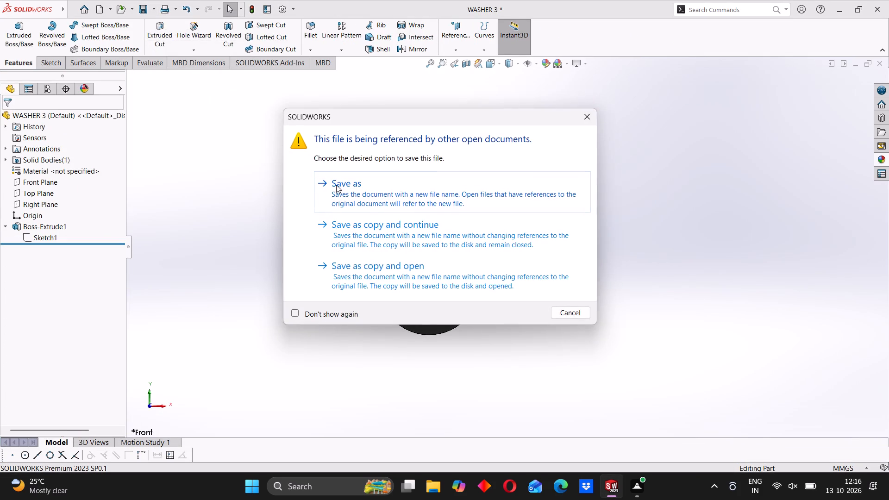
pyautogui.click(344, 253)
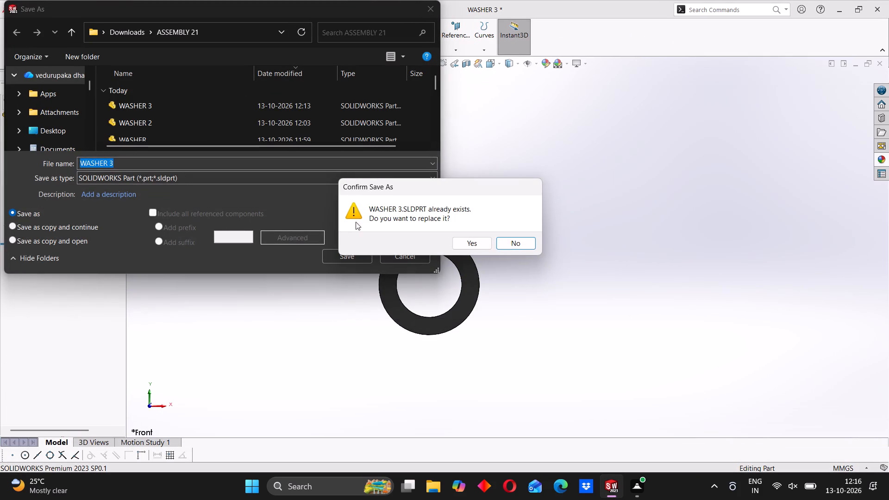
pyautogui.click(460, 242)
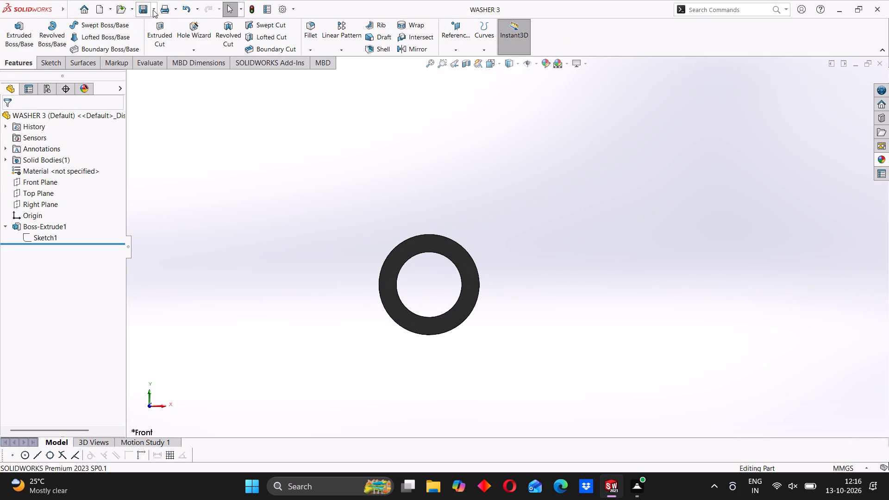
# Export the WASHER 3 part as a PDF named WASHER 3, replacing the existing PDF.
pyautogui.click(153, 10)
pyautogui.click(155, 34)
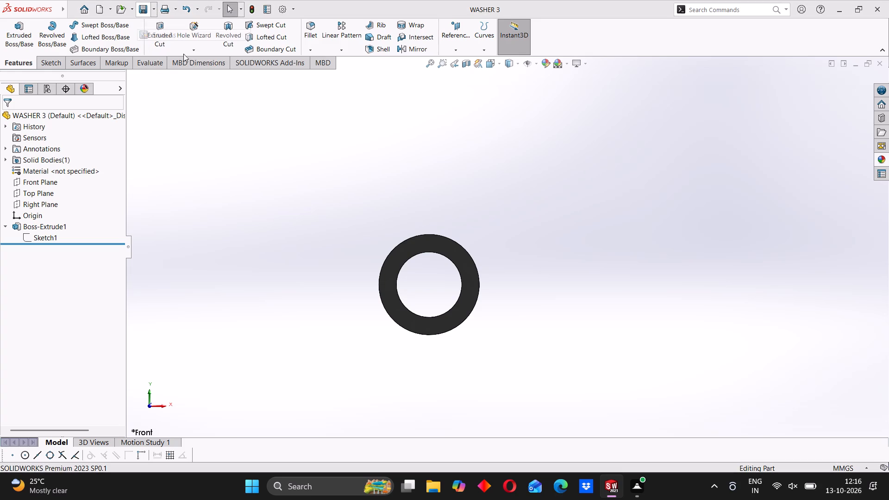
pyautogui.click(367, 191)
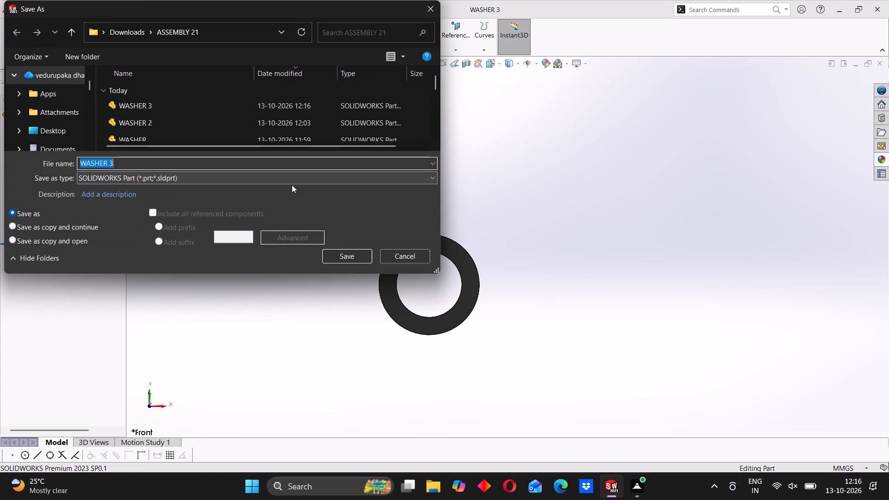
pyautogui.click(290, 175)
pyautogui.click(207, 252)
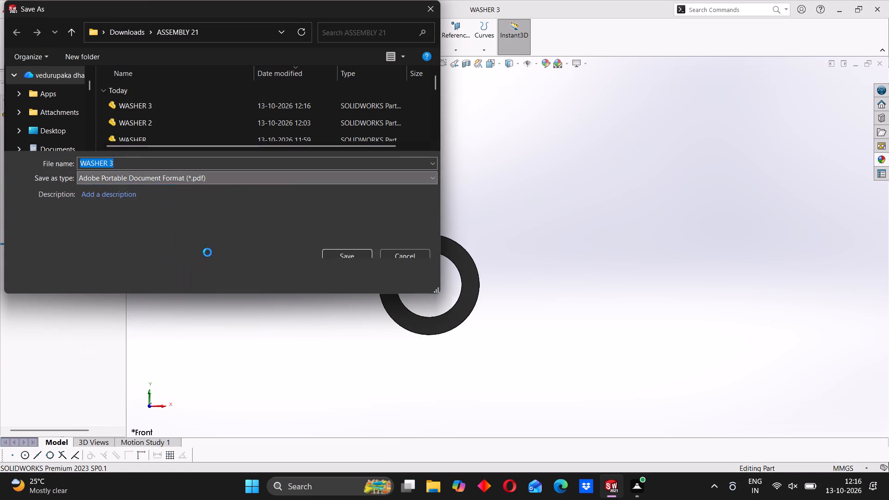
pyautogui.click(349, 279)
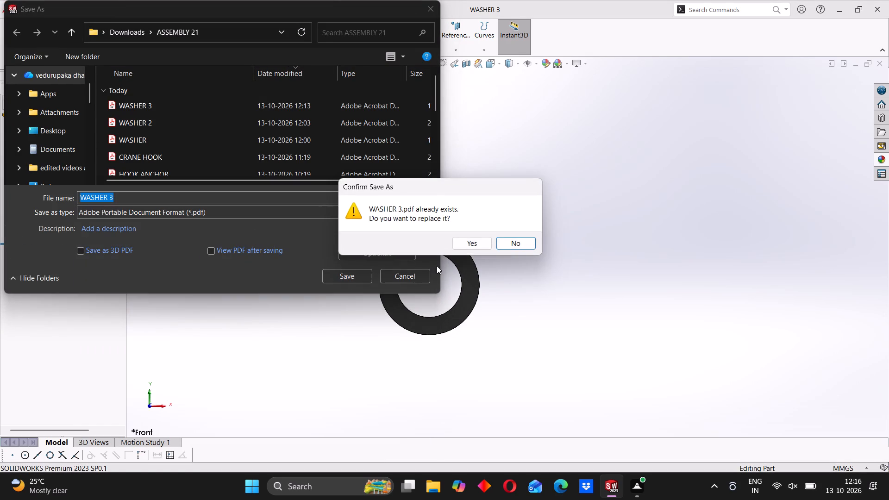
pyautogui.click(466, 244)
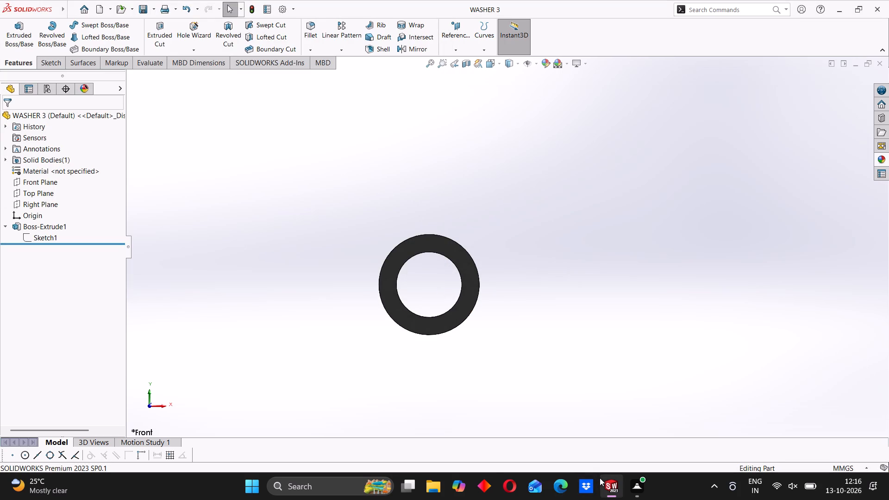
# Switch back to Assem1 and examine the fitted bolt's freedom and clearance beside the M12 lock nut on the end bush.
pyautogui.click(572, 435)
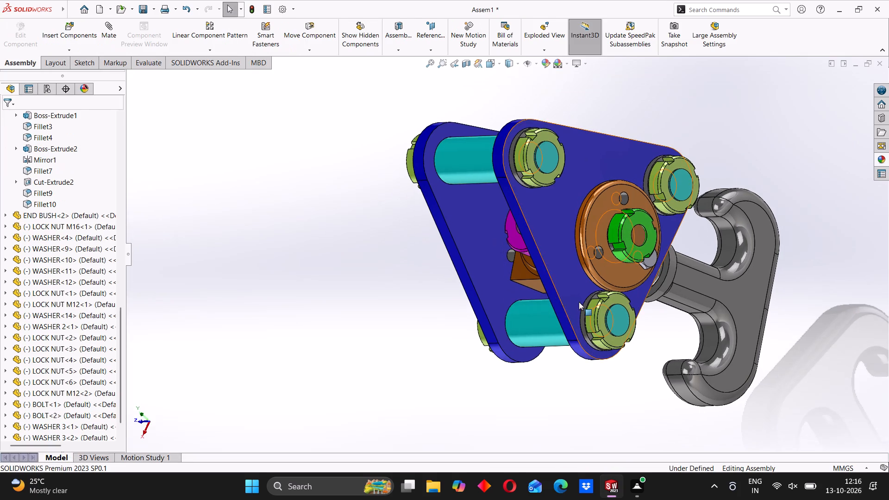
pyautogui.moveTo(554, 306); pyautogui.dragTo(599, 221, button='middle')
pyautogui.scroll(3, 532, 284)
pyautogui.moveTo(572, 282); pyautogui.dragTo(455, 300, button='middle')
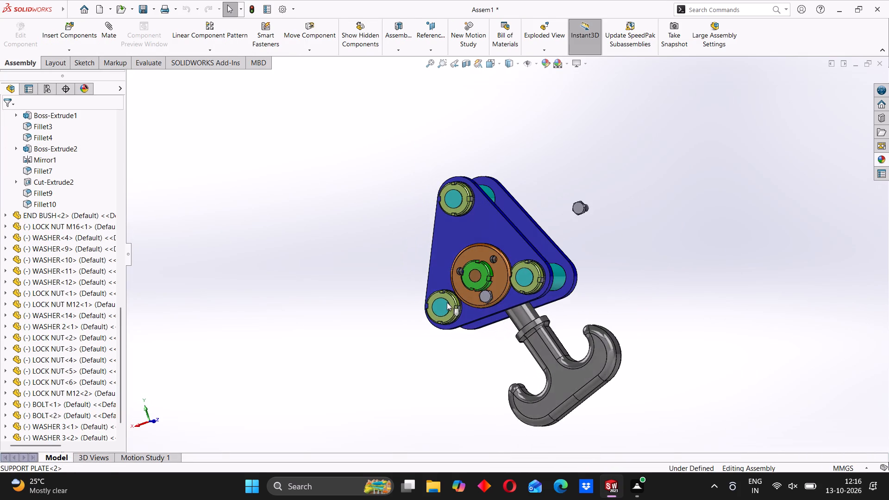
pyautogui.scroll(-2, 454, 304)
pyautogui.scroll(1, 457, 306)
pyautogui.moveTo(483, 294); pyautogui.dragTo(542, 284, button='middle')
pyautogui.moveTo(532, 279); pyautogui.dragTo(557, 275)
pyautogui.click(413, 256)
pyautogui.click(401, 255)
pyautogui.moveTo(440, 284); pyautogui.dragTo(471, 285, button='middle')
pyautogui.scroll(-4, 531, 260)
pyautogui.click(727, 283)
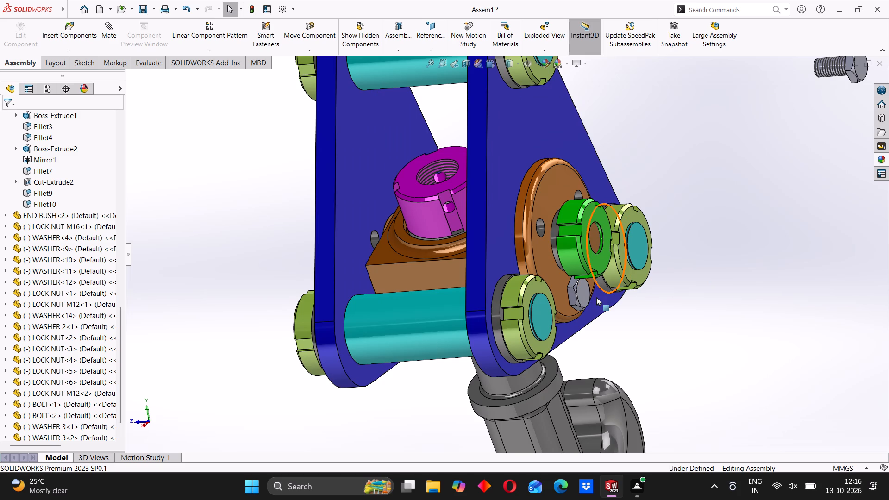
pyautogui.moveTo(584, 296); pyautogui.dragTo(635, 292)
pyautogui.click(648, 319)
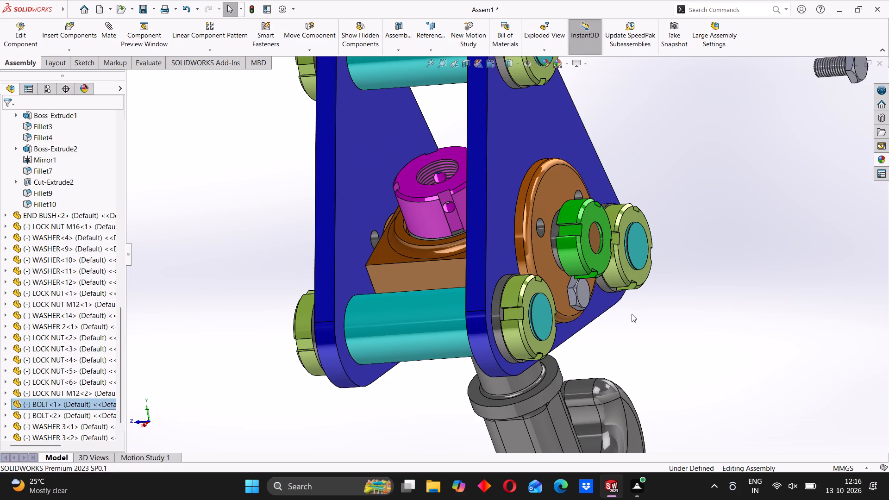
pyautogui.moveTo(647, 294); pyautogui.dragTo(579, 238, button='middle')
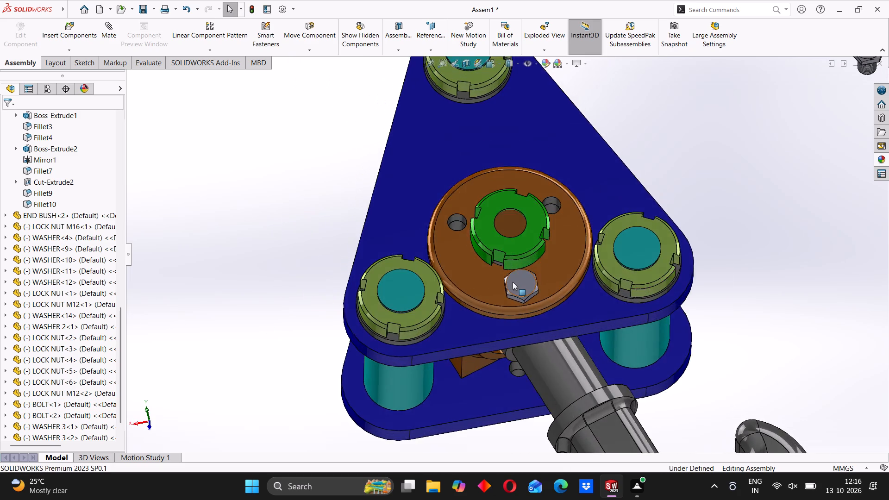
pyautogui.scroll(-8, 513, 282)
pyautogui.moveTo(519, 270); pyautogui.dragTo(574, 221, button='middle')
pyautogui.scroll(6, 555, 243)
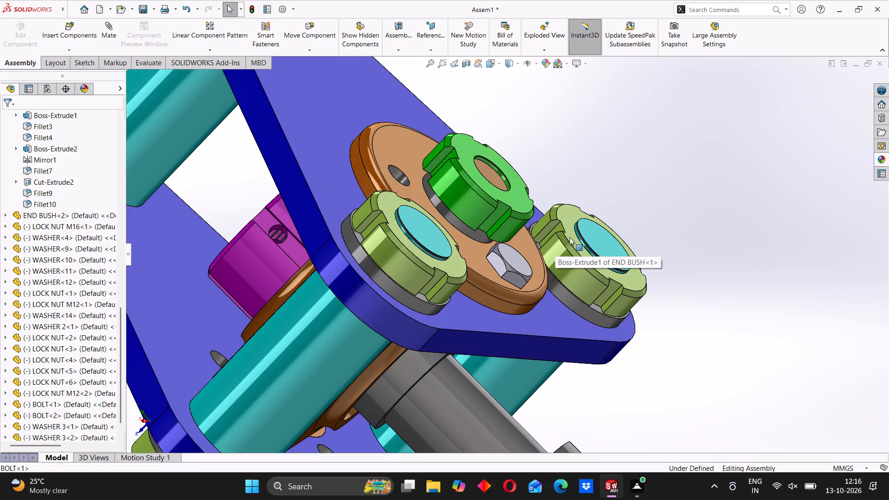
# Examine the whole crane hook assembly from several sides, including the loose bolt and the open holes in the end bushes.
pyautogui.scroll(2, 620, 229)
pyautogui.moveTo(658, 220); pyautogui.dragTo(650, 234, button='middle')
pyautogui.scroll(3, 656, 208)
pyautogui.scroll(-3, 676, 180)
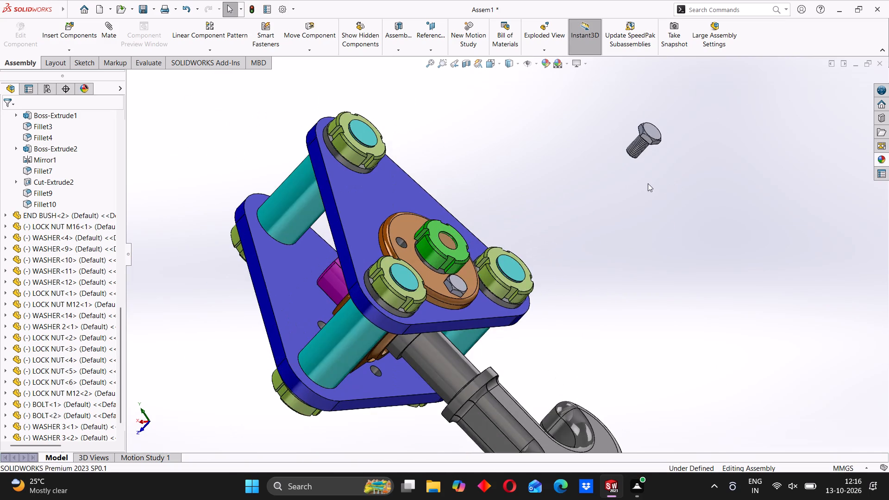
pyautogui.scroll(-4, 599, 177)
pyautogui.scroll(8, 472, 246)
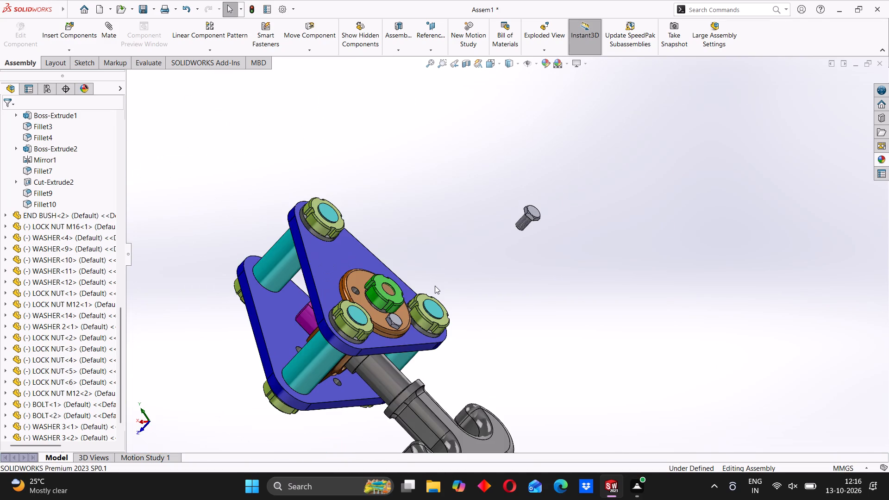
pyautogui.scroll(3, 435, 286)
pyautogui.moveTo(427, 291); pyautogui.dragTo(351, 374, button='middle')
pyautogui.moveTo(368, 316); pyautogui.dragTo(373, 326, button='middle')
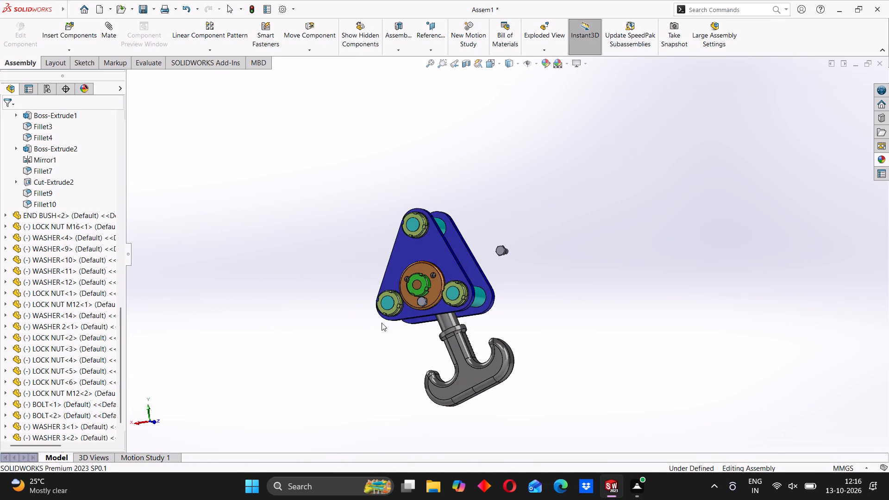
pyautogui.moveTo(371, 316); pyautogui.dragTo(388, 335, button='middle')
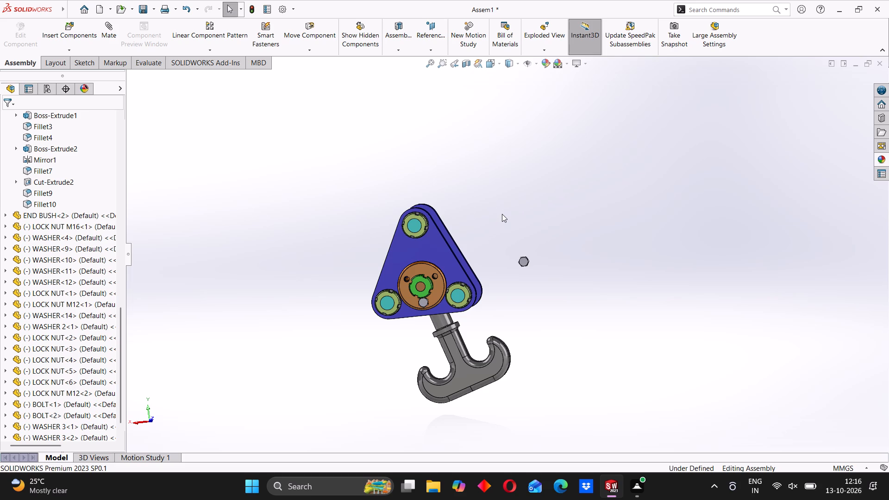
pyautogui.moveTo(415, 254); pyautogui.dragTo(435, 250, button='middle')
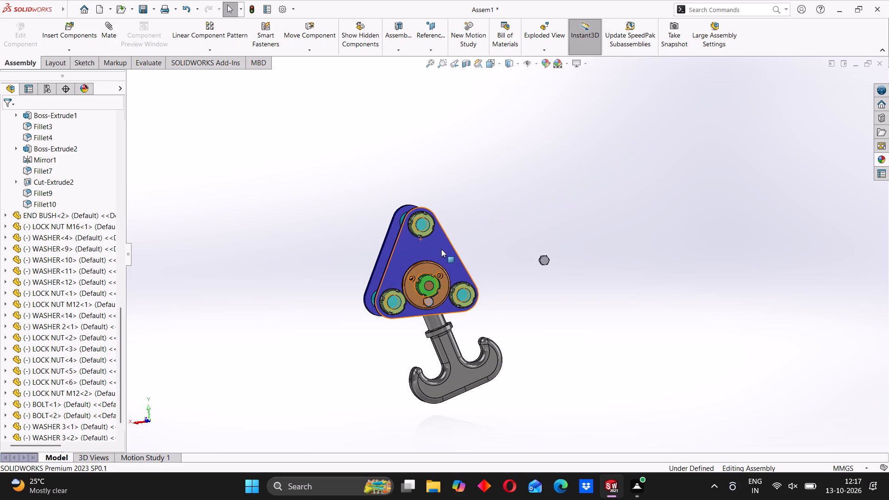
pyautogui.moveTo(374, 226); pyautogui.dragTo(396, 229, button='middle')
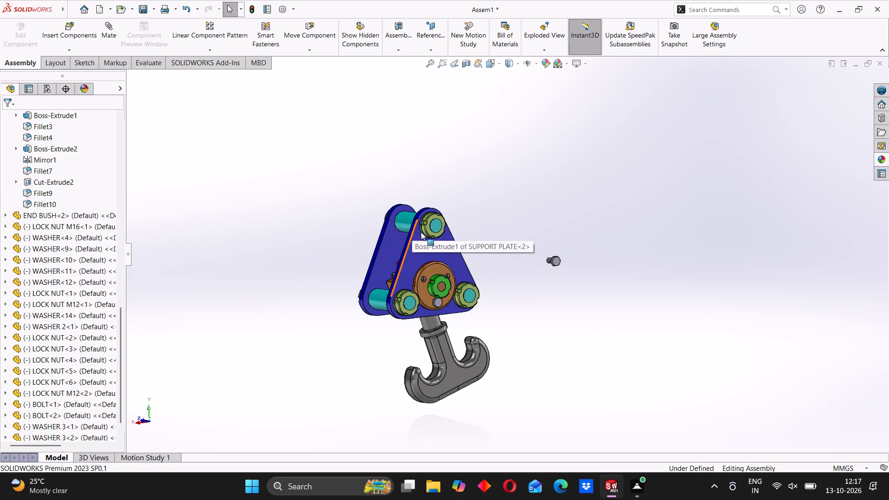
pyautogui.moveTo(393, 247); pyautogui.dragTo(445, 259, button='middle')
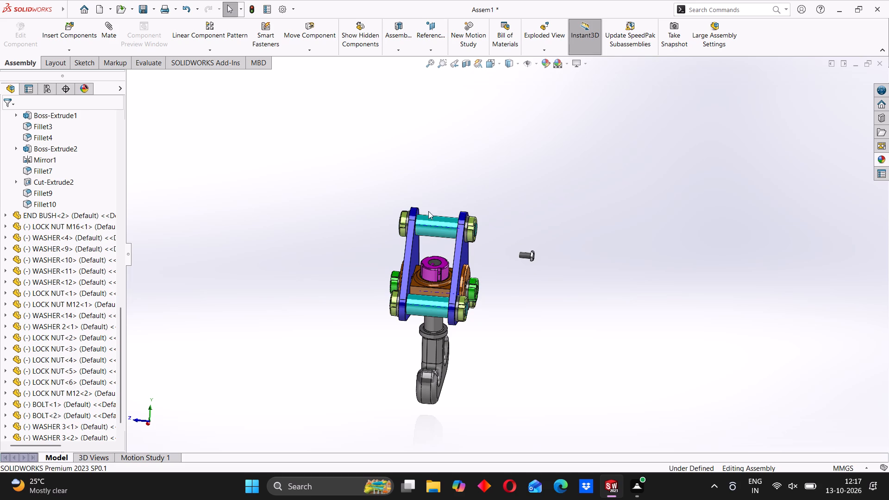
# Mate the loose bolt's shank concentric with the lower hole of END BUSH<2>, flipping the alignment so the head faces outward.
pyautogui.scroll(-2, 426, 215)
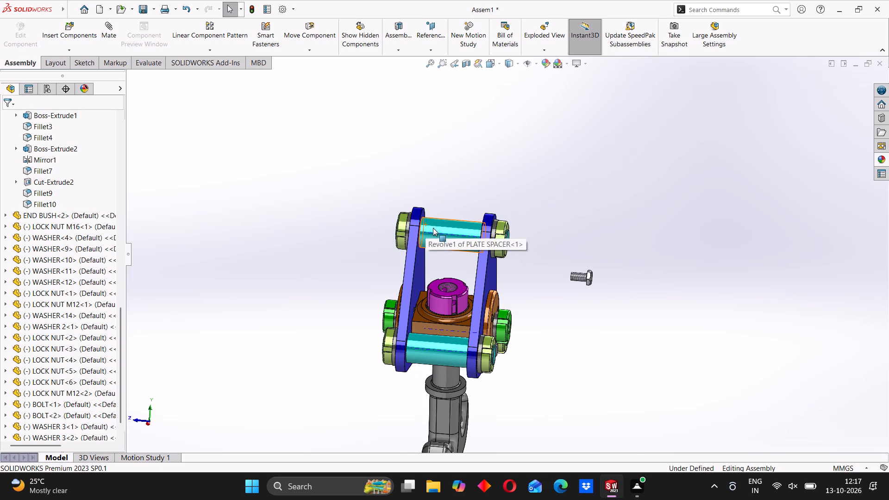
pyautogui.scroll(-2, 552, 281)
pyautogui.moveTo(560, 311); pyautogui.dragTo(520, 297, button='middle')
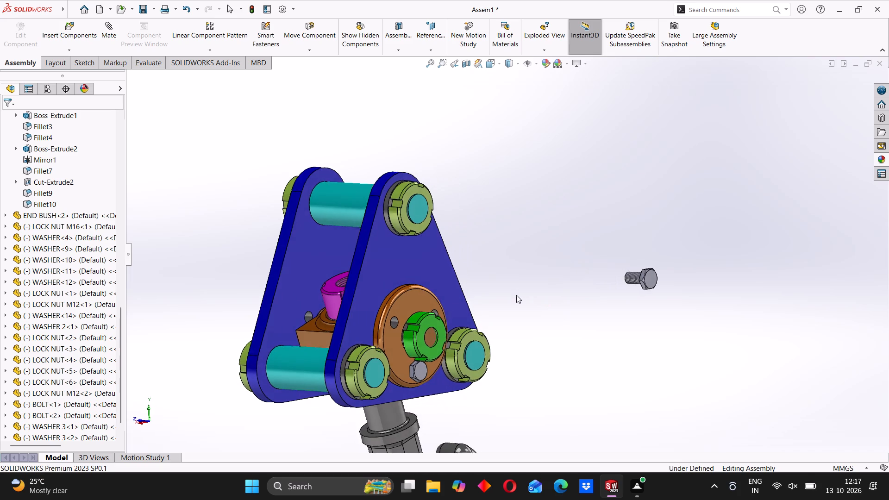
pyautogui.click(103, 29)
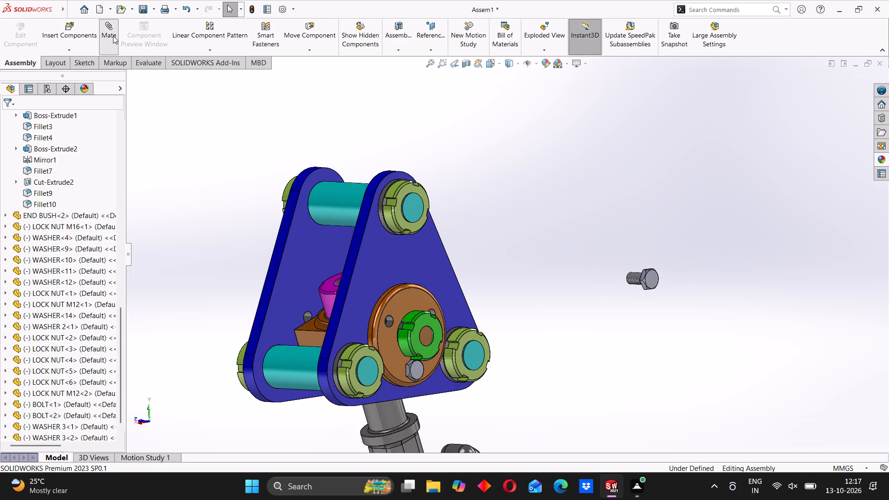
pyautogui.moveTo(596, 292); pyautogui.dragTo(626, 301, button='middle')
pyautogui.moveTo(624, 298); pyautogui.dragTo(637, 293, button='middle')
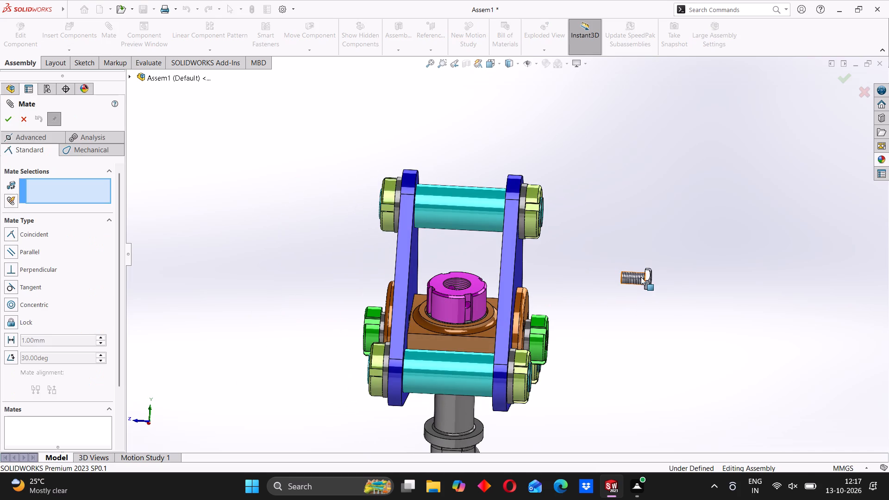
pyautogui.click(632, 277)
pyautogui.click(637, 280)
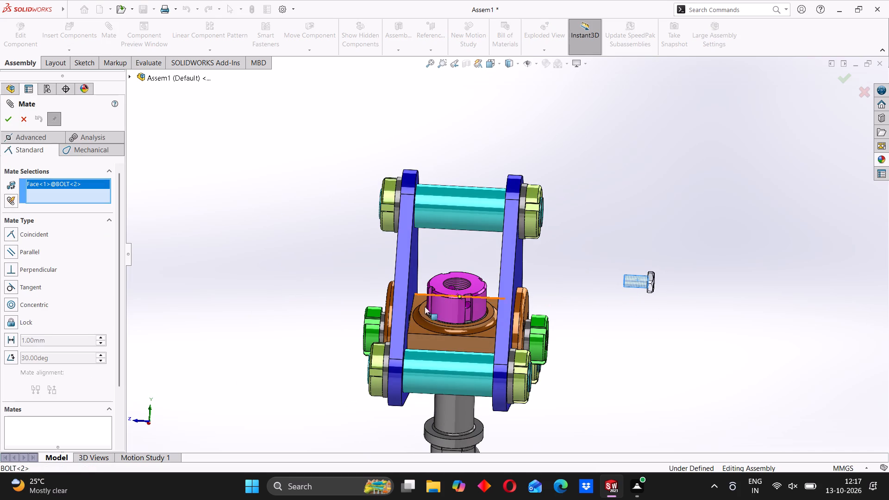
pyautogui.moveTo(345, 326); pyautogui.dragTo(369, 325, button='middle')
pyautogui.scroll(-4, 390, 316)
pyautogui.moveTo(369, 333); pyautogui.dragTo(387, 331, button='middle')
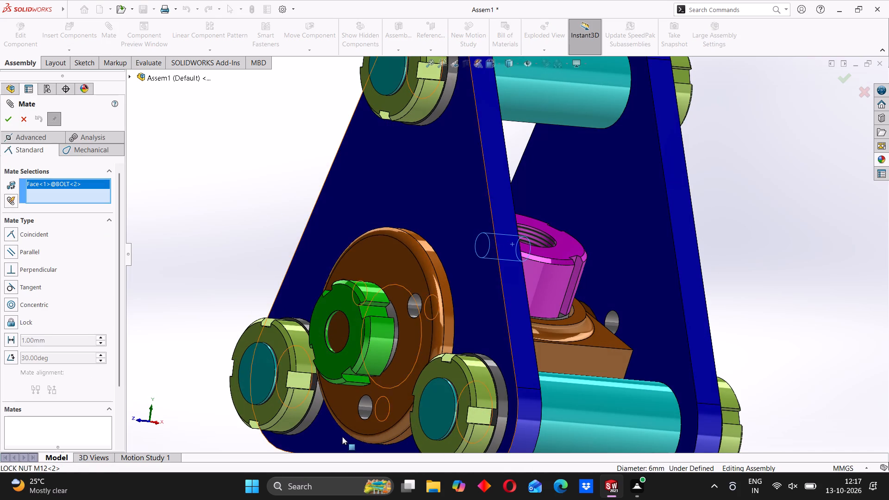
pyautogui.click(364, 409)
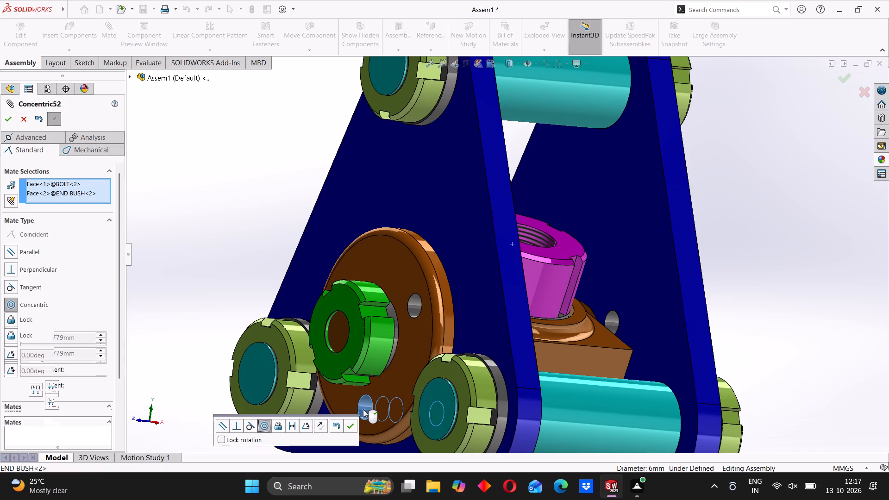
pyautogui.click(321, 427)
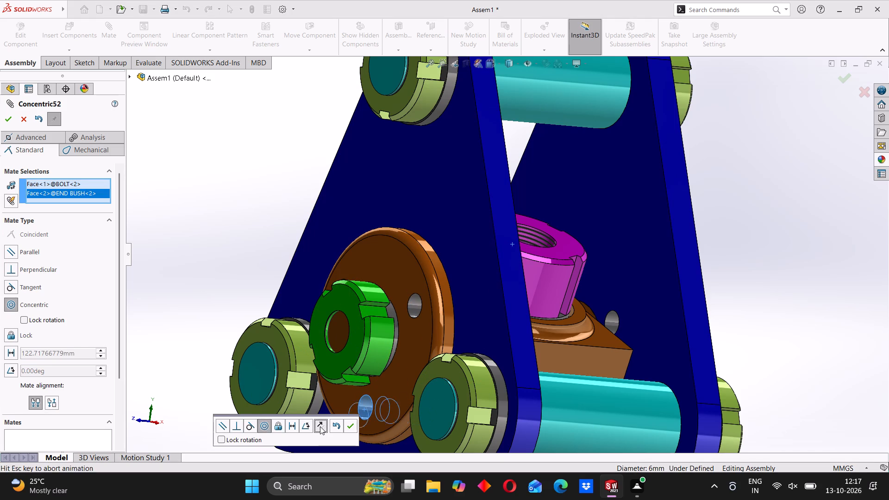
pyautogui.click(352, 423)
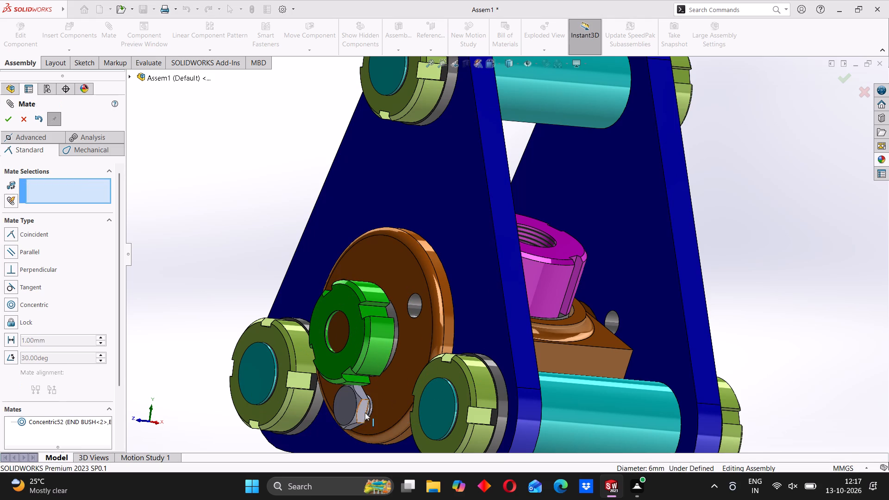
# Add a coincident mate between the underside of that bolt's head and the outer face of END BUSH<2>.
pyautogui.moveTo(367, 396); pyautogui.dragTo(336, 398)
pyautogui.moveTo(348, 403); pyautogui.dragTo(346, 406, button='middle')
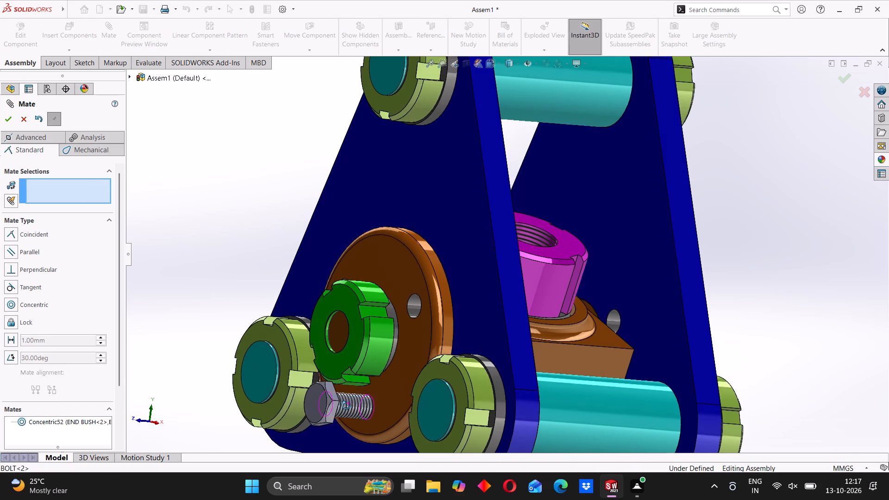
pyautogui.moveTo(346, 406); pyautogui.dragTo(328, 406, button='middle')
pyautogui.scroll(-4, 323, 401)
pyautogui.moveTo(398, 381); pyautogui.dragTo(386, 384, button='middle')
pyautogui.scroll(-6, 395, 357)
pyautogui.moveTo(418, 342); pyautogui.dragTo(416, 342, button='middle')
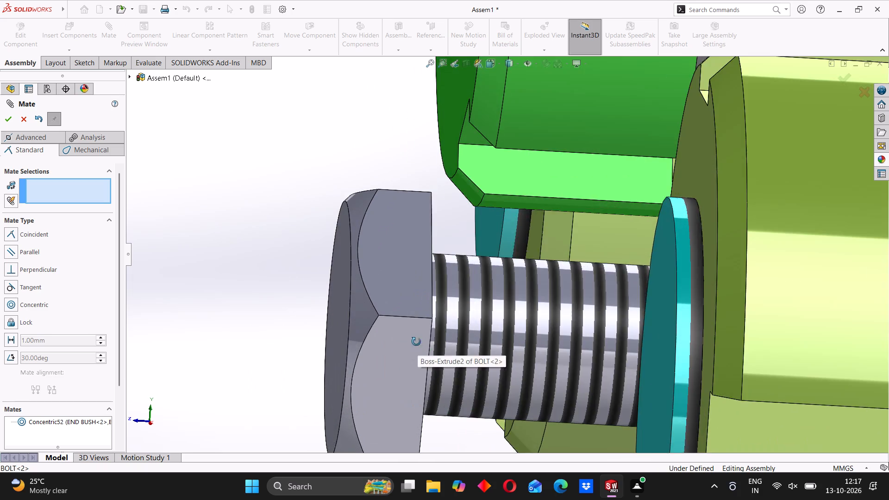
pyautogui.moveTo(416, 342); pyautogui.dragTo(417, 319, button='middle')
pyautogui.moveTo(428, 297); pyautogui.dragTo(419, 305, button='middle')
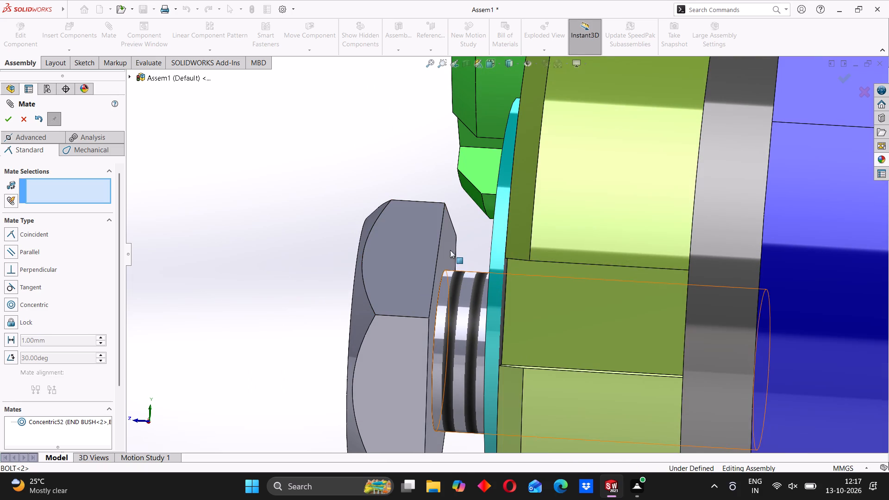
pyautogui.click(448, 250)
pyautogui.scroll(2, 408, 336)
pyautogui.moveTo(402, 346); pyautogui.dragTo(464, 361, button='middle')
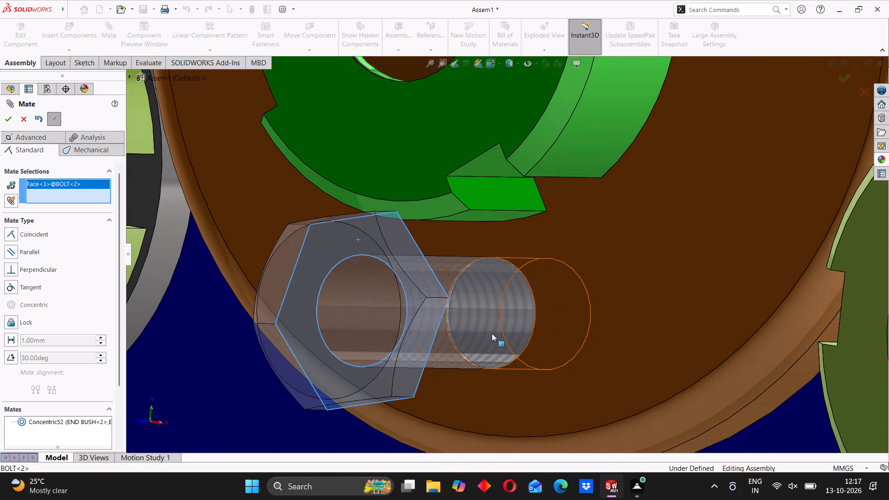
pyautogui.click(545, 325)
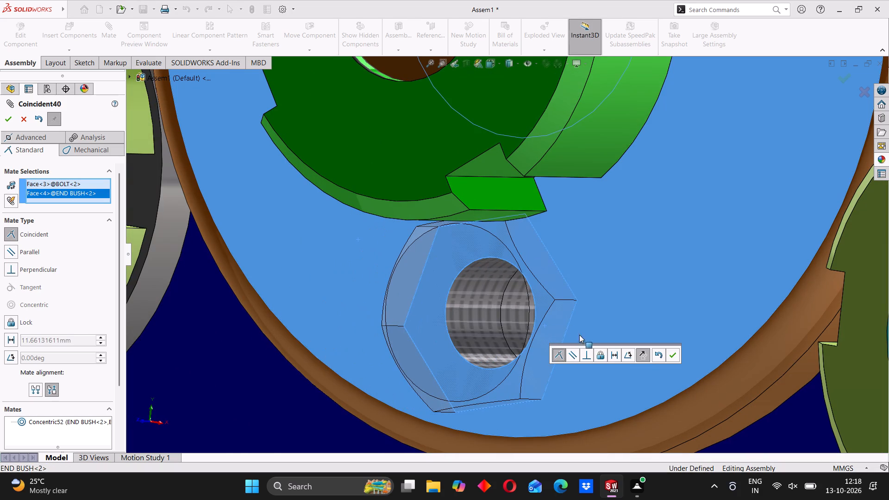
pyautogui.click(672, 356)
pyautogui.scroll(4, 535, 328)
pyautogui.scroll(1, 590, 250)
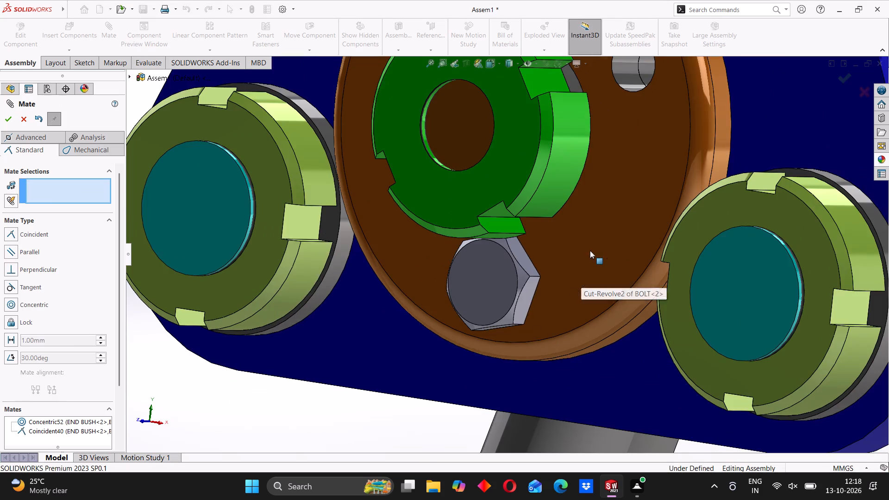
pyautogui.scroll(6, 590, 250)
pyautogui.moveTo(616, 255); pyautogui.dragTo(482, 255, button='middle')
pyautogui.scroll(2, 595, 286)
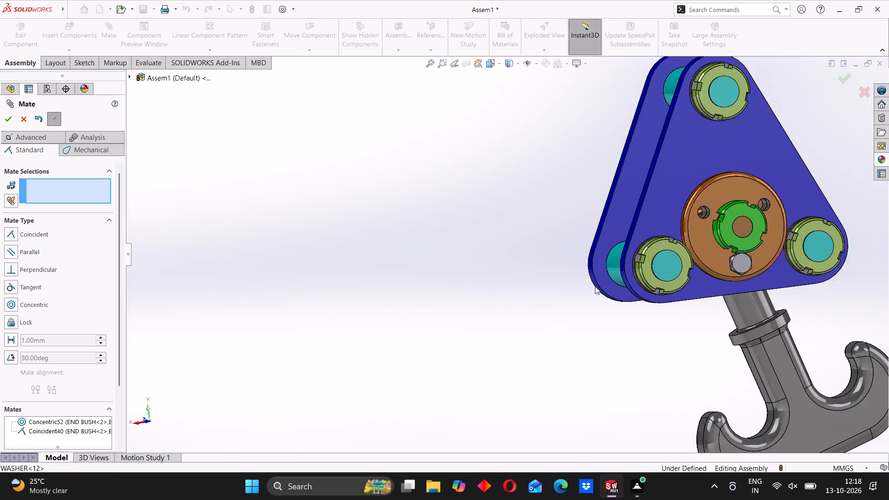
pyautogui.scroll(1, 595, 286)
pyautogui.scroll(-4, 654, 216)
pyautogui.scroll(1, 595, 279)
pyautogui.moveTo(559, 286); pyautogui.dragTo(581, 285, button='middle')
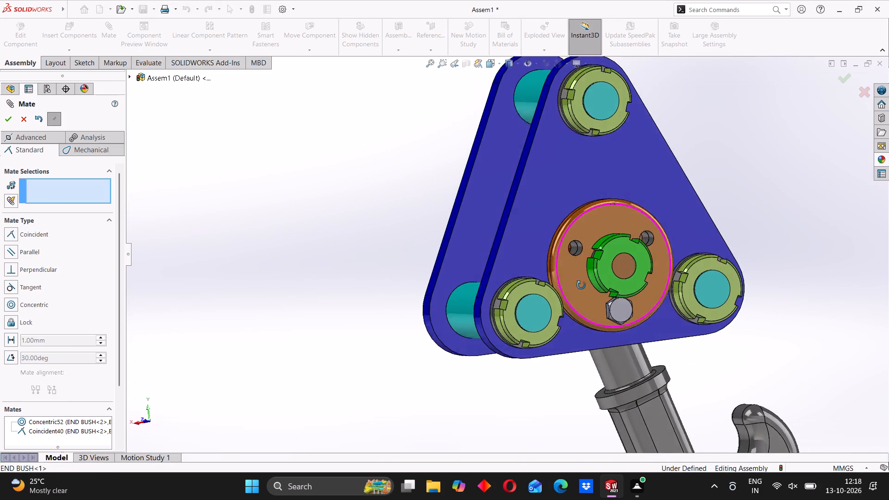
pyautogui.moveTo(581, 285); pyautogui.dragTo(580, 285, button='middle')
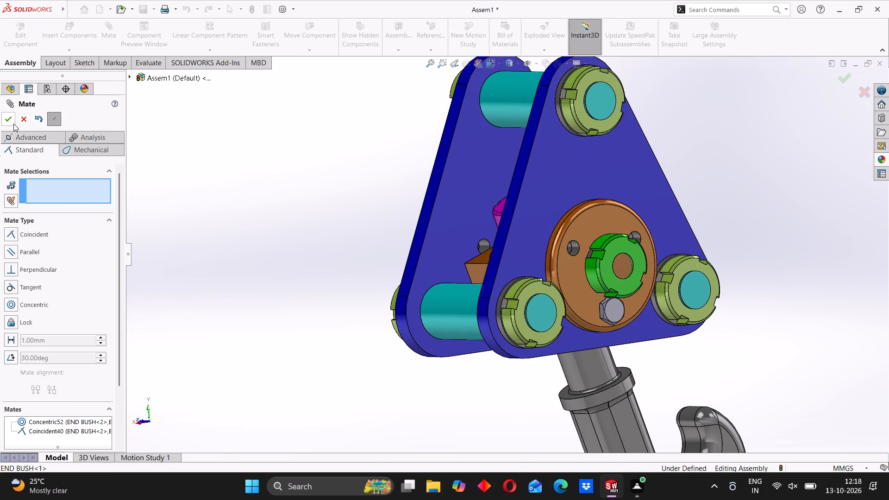
pyautogui.click(10, 123)
# Examine the crane hook assembly around END BUSH<1>, its M12 lock nut and the fitted bolt.
pyautogui.scroll(3, 546, 267)
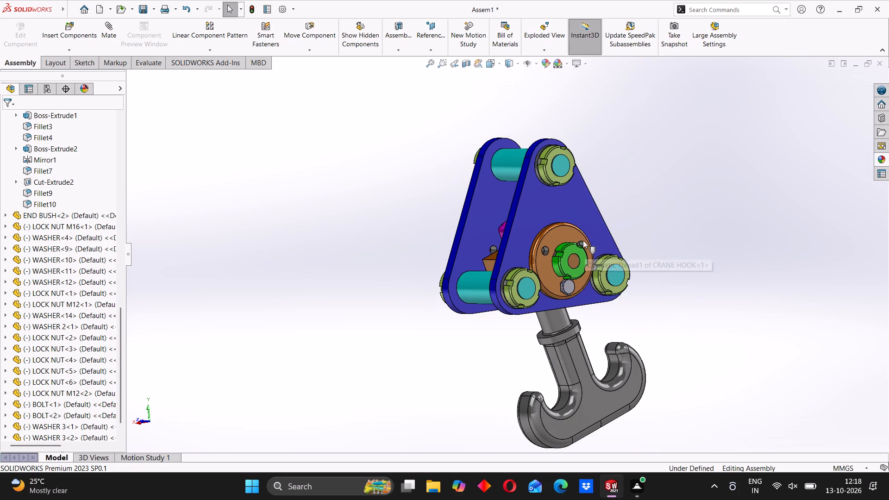
pyautogui.scroll(-1, 582, 240)
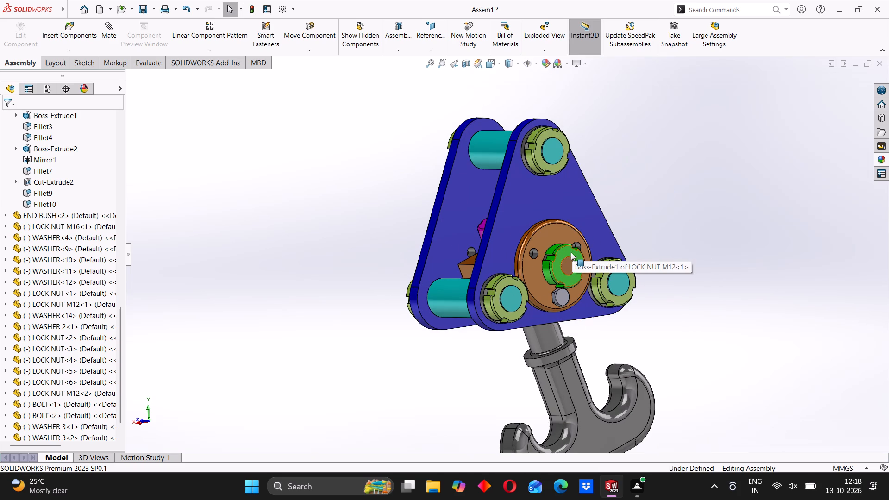
pyautogui.scroll(-3, 563, 242)
pyautogui.scroll(2, 567, 256)
pyautogui.moveTo(552, 264); pyautogui.dragTo(521, 268, button='middle')
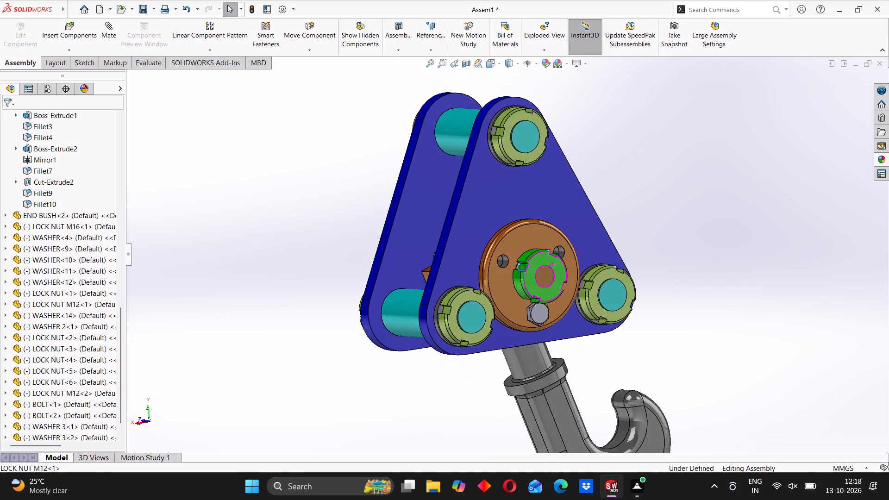
pyautogui.moveTo(521, 268); pyautogui.dragTo(520, 268, button='middle')
pyautogui.scroll(2, 521, 270)
pyautogui.moveTo(492, 289); pyautogui.dragTo(515, 288, button='middle')
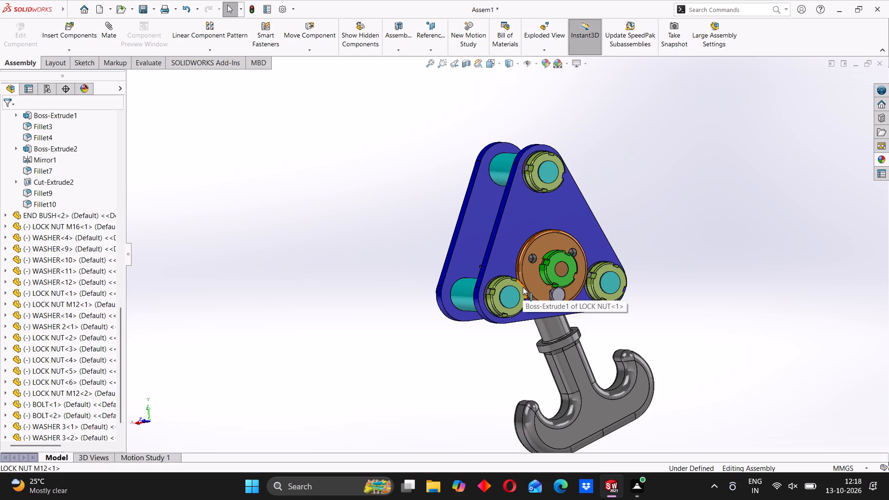
pyautogui.scroll(3, 522, 287)
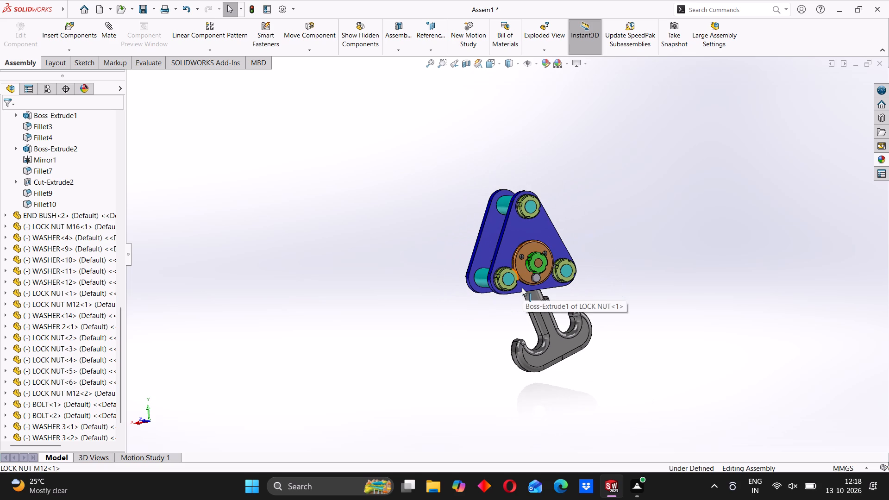
pyautogui.scroll(1, 522, 287)
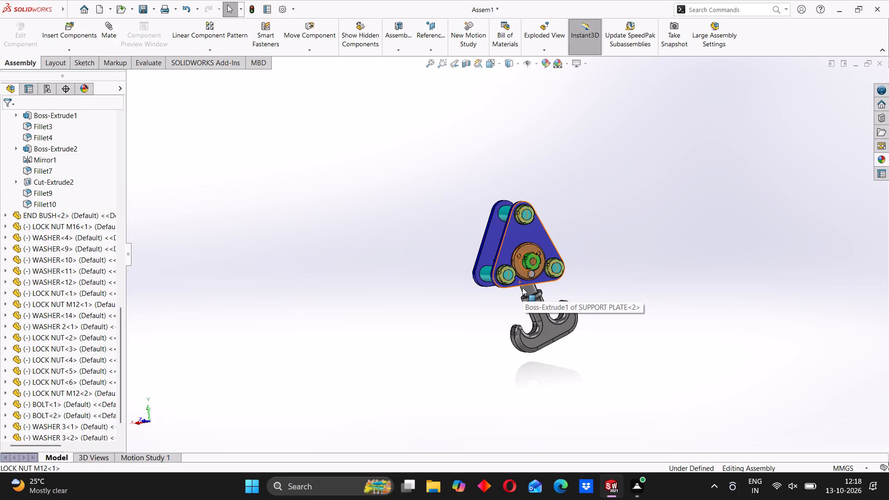
# Swing the crane hook about its pivot so that it hangs nearly straight below the support plates.
pyautogui.scroll(-4, 522, 287)
pyautogui.moveTo(655, 287); pyautogui.dragTo(619, 271, button='middle')
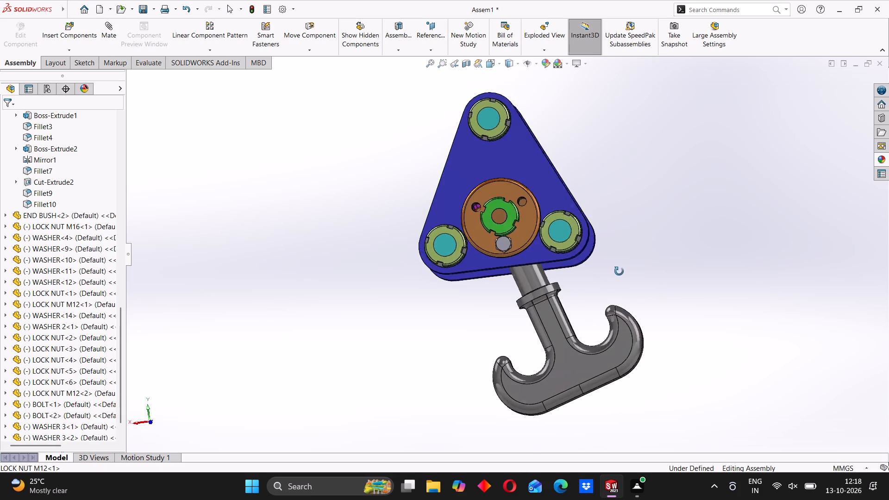
pyautogui.moveTo(619, 271); pyautogui.dragTo(604, 271, button='middle')
pyautogui.moveTo(595, 345); pyautogui.dragTo(545, 355)
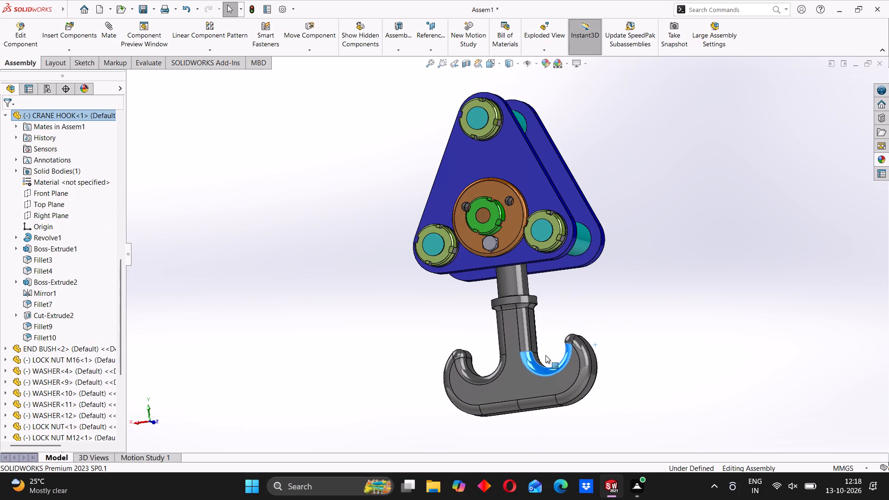
# Examine the complete crane hook assembly from several sides, including the plate spacers, lock nuts and bolted end bush.
pyautogui.scroll(1, 574, 317)
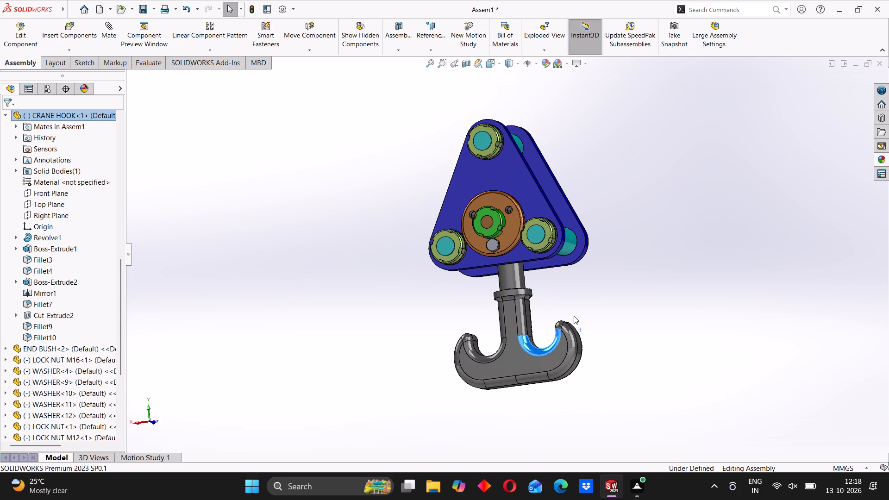
pyautogui.scroll(1, 574, 312)
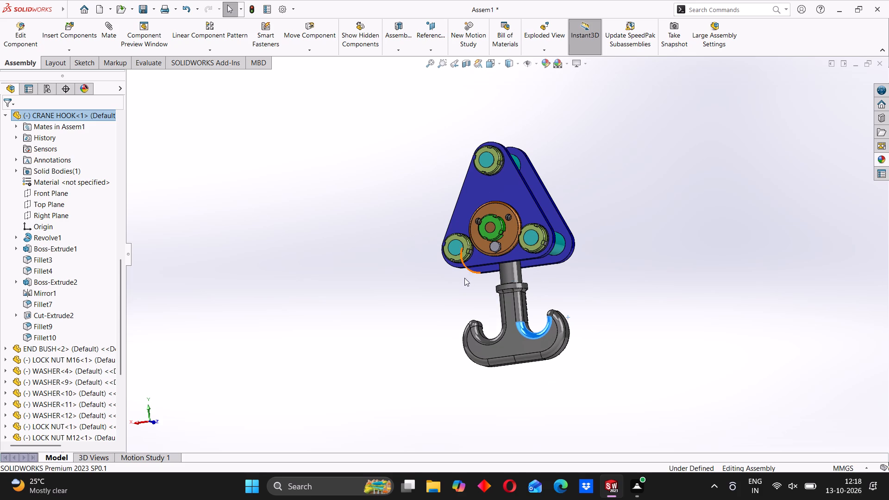
pyautogui.moveTo(464, 278); pyautogui.dragTo(539, 281, button='middle')
pyautogui.click(425, 332)
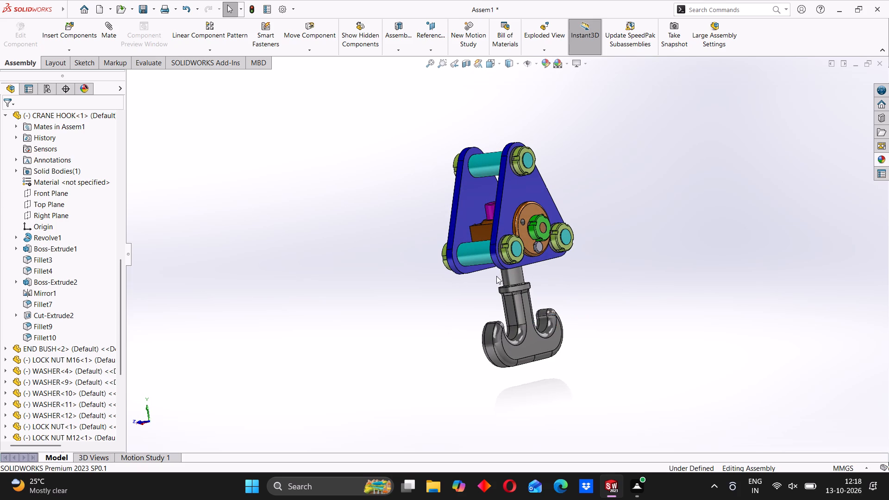
pyautogui.scroll(1, 505, 272)
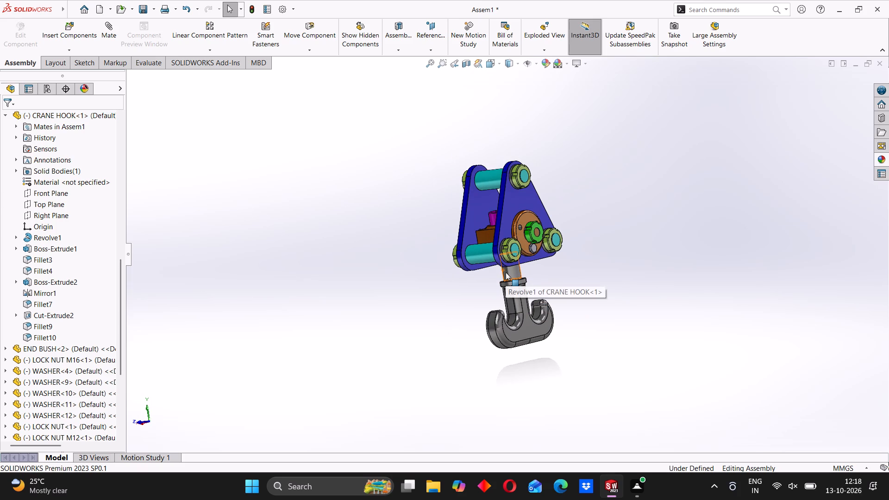
pyautogui.moveTo(489, 276); pyautogui.dragTo(507, 277, button='middle')
pyautogui.moveTo(519, 279); pyautogui.dragTo(493, 281, button='middle')
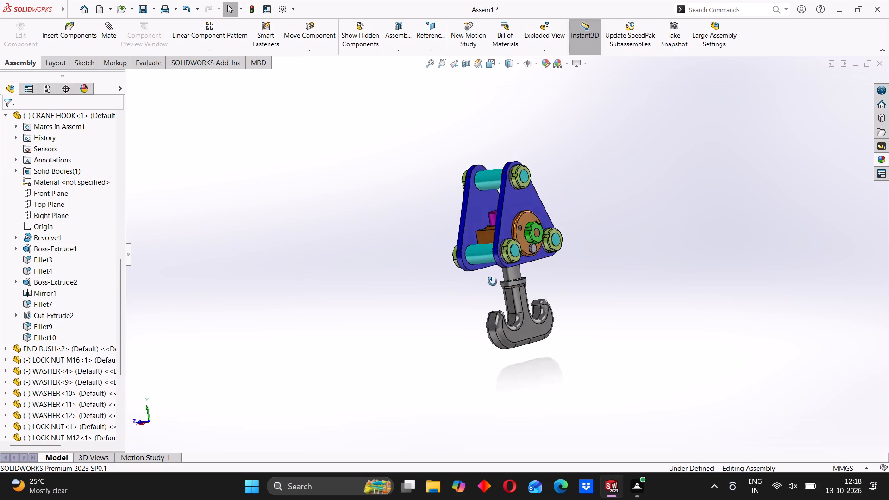
pyautogui.moveTo(493, 281); pyautogui.dragTo(455, 298, button='middle')
pyautogui.scroll(-3, 498, 262)
pyautogui.moveTo(432, 309); pyautogui.dragTo(497, 309, button='middle')
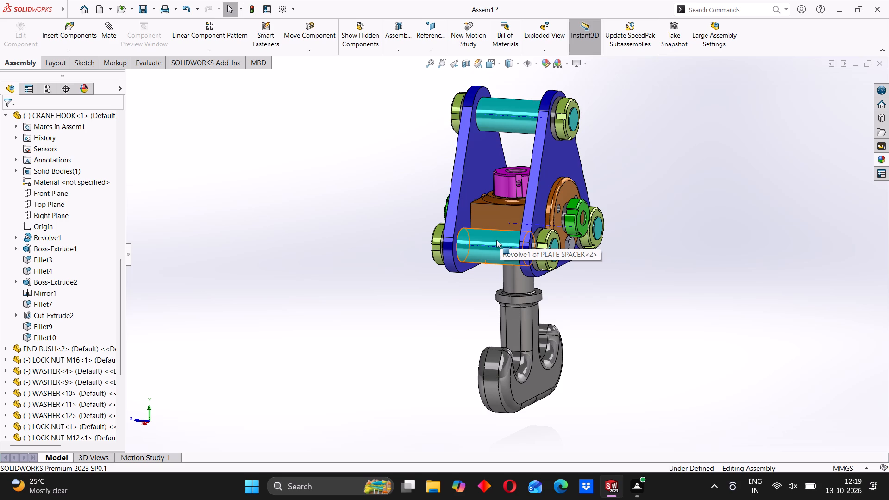
pyautogui.moveTo(628, 317); pyautogui.dragTo(606, 313, button='middle')
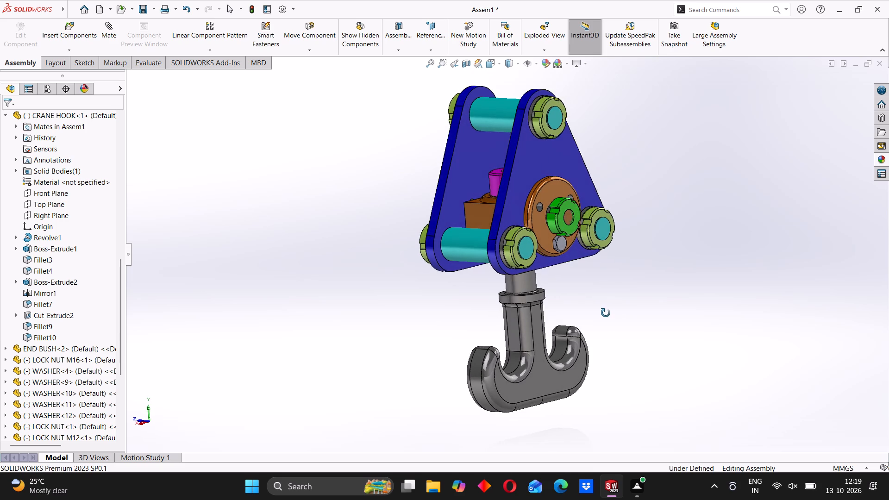
pyautogui.moveTo(606, 313); pyautogui.dragTo(601, 313, button='middle')
pyautogui.scroll(-1, 570, 242)
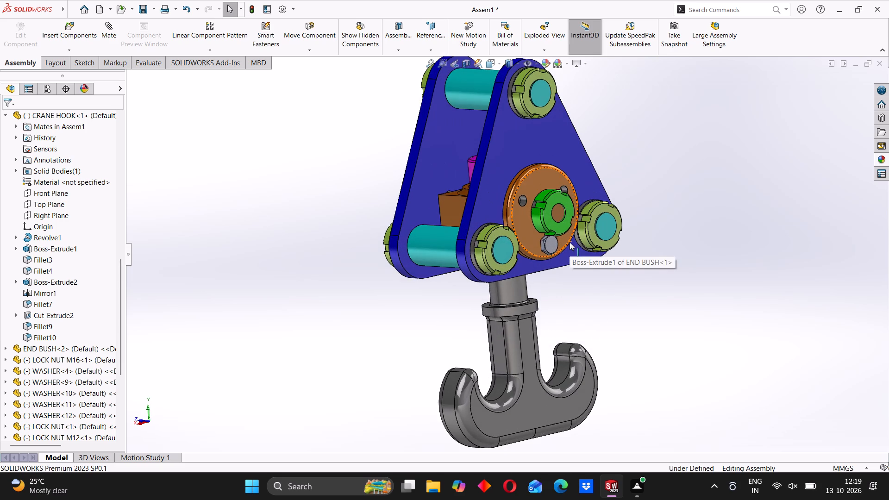
pyautogui.scroll(-2, 570, 242)
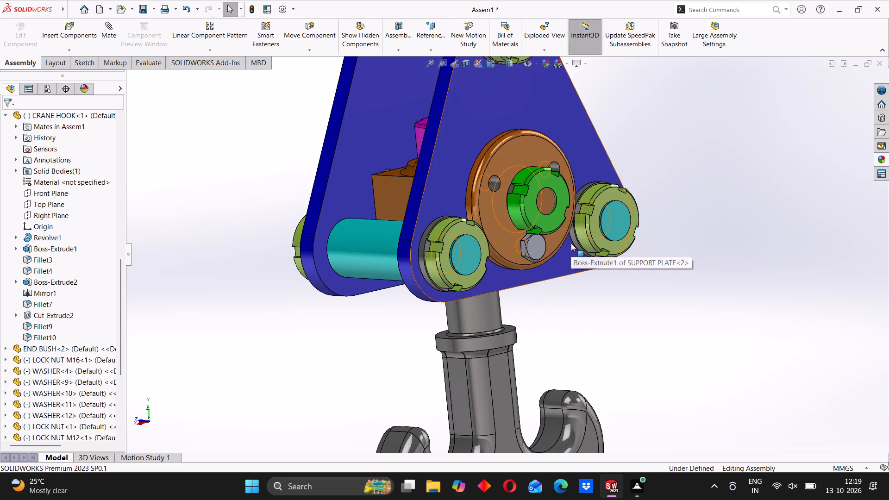
# Examine the crane hook assembly from both plate sides and edge-on, including the end bush, its bolt and holes, and the hook shank.
pyautogui.scroll(-3, 568, 223)
pyautogui.scroll(3, 550, 258)
pyautogui.scroll(3, 491, 279)
pyautogui.moveTo(432, 316); pyautogui.dragTo(452, 312, button='middle')
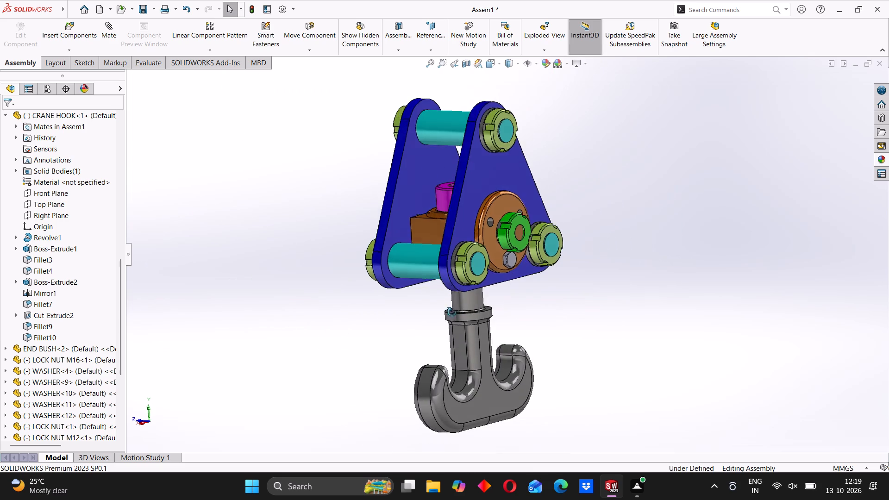
pyautogui.moveTo(452, 312); pyautogui.dragTo(339, 310, button='middle')
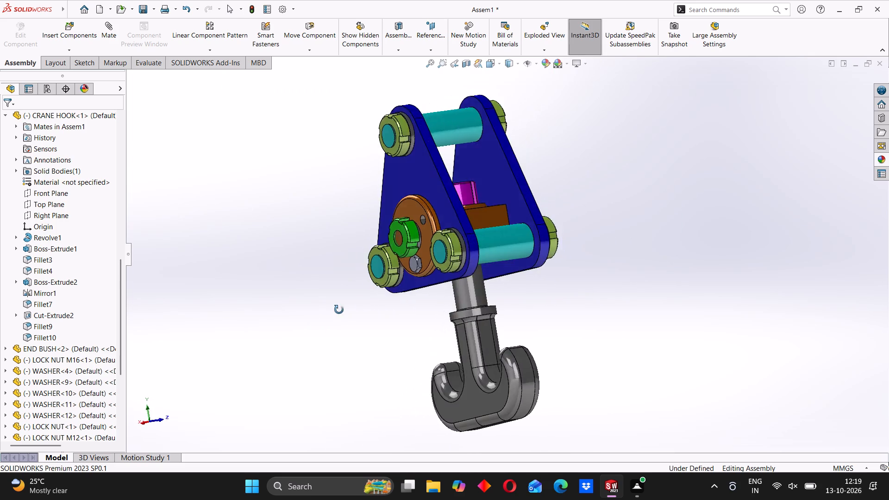
pyautogui.moveTo(339, 310); pyautogui.dragTo(386, 305, button='middle')
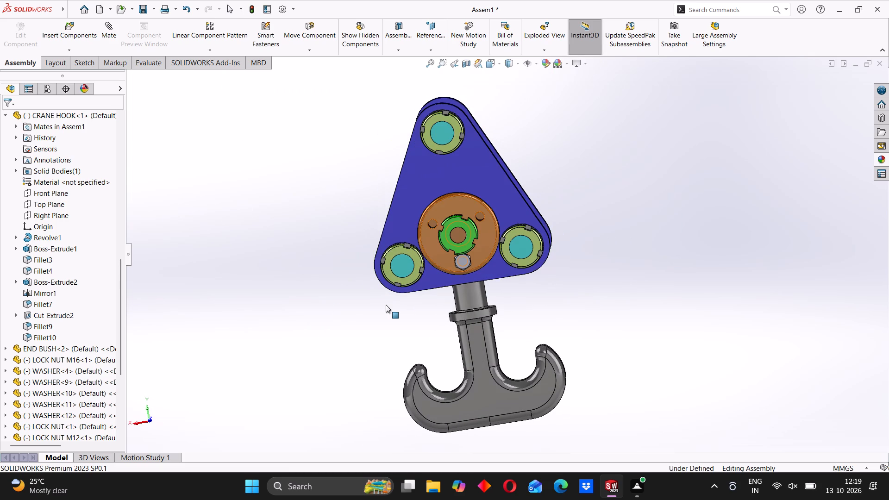
pyautogui.scroll(2, 409, 287)
pyautogui.moveTo(410, 288); pyautogui.dragTo(449, 288, button='middle')
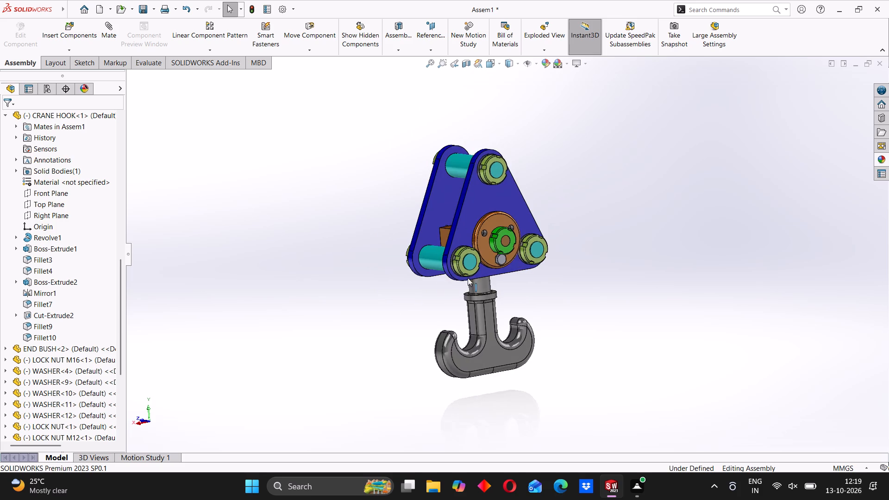
pyautogui.scroll(-3, 458, 271)
pyautogui.moveTo(374, 305); pyautogui.dragTo(413, 289, button='middle')
pyautogui.scroll(-4, 499, 270)
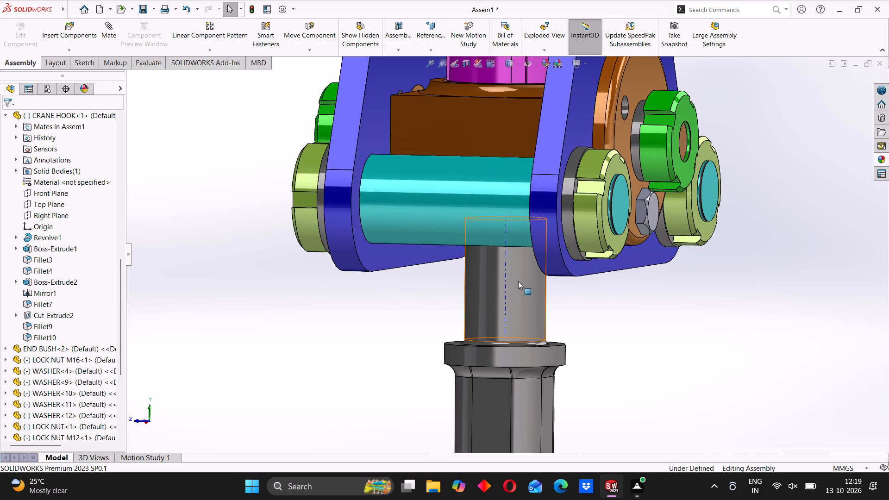
pyautogui.moveTo(621, 291); pyautogui.dragTo(595, 291, button='middle')
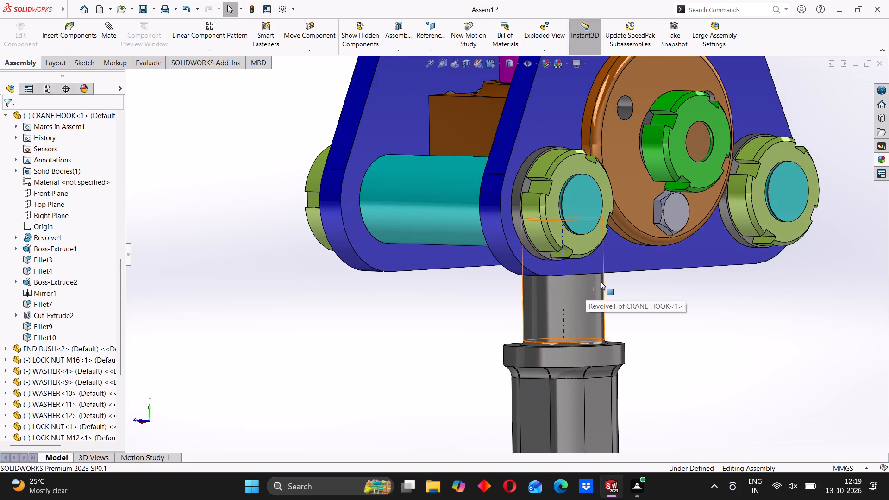
pyautogui.scroll(3, 601, 281)
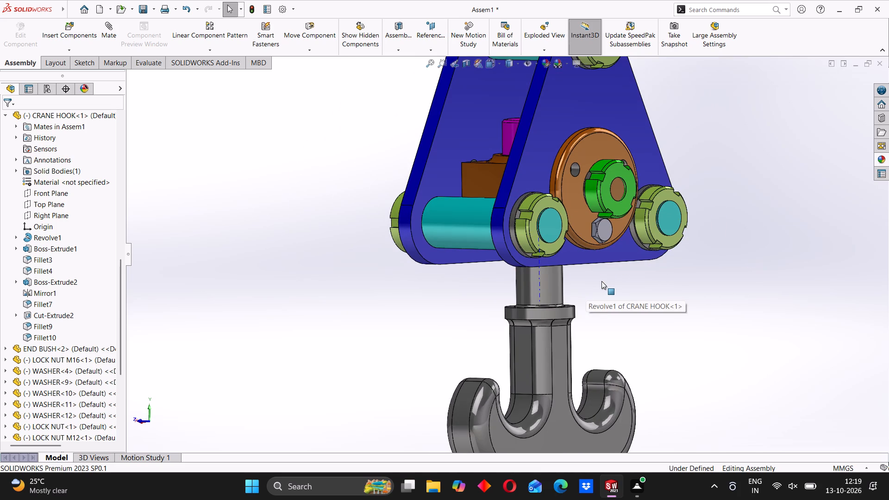
pyautogui.scroll(-1, 601, 281)
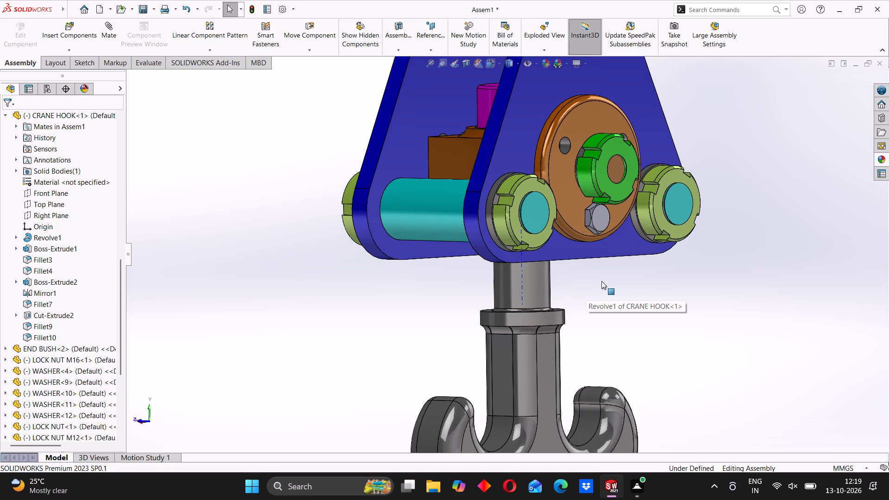
pyautogui.scroll(3, 601, 281)
pyautogui.moveTo(595, 298); pyautogui.dragTo(570, 293, button='middle')
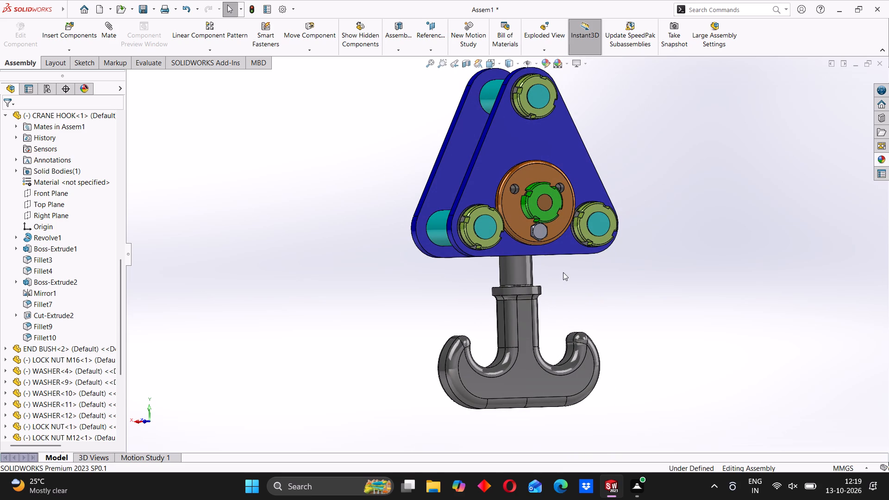
pyautogui.scroll(-2, 563, 272)
pyautogui.scroll(1, 563, 272)
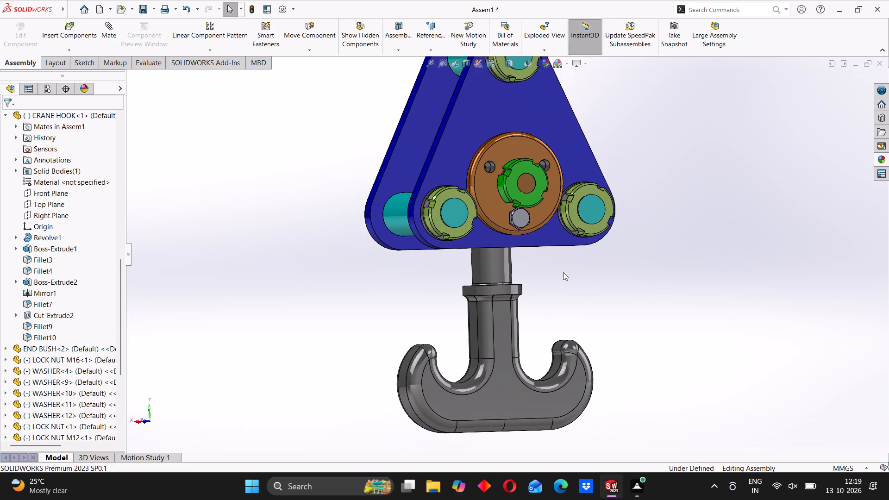
pyautogui.scroll(1, 563, 272)
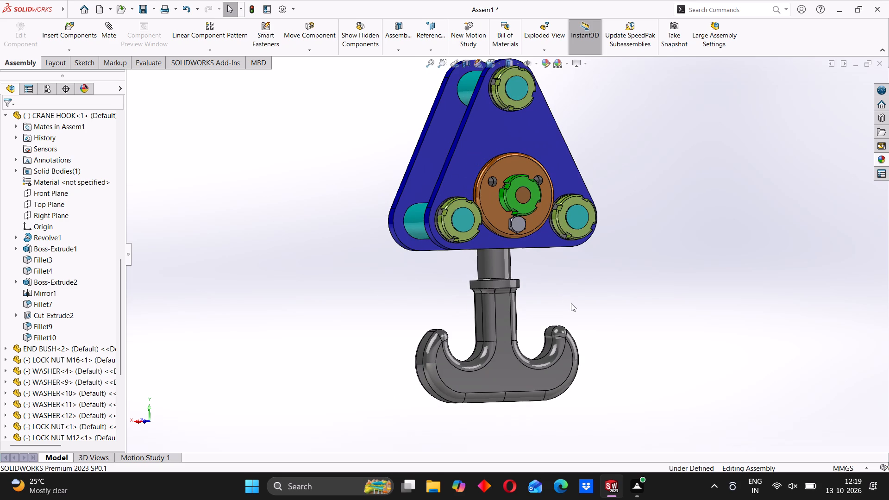
pyautogui.scroll(2, 576, 298)
pyautogui.moveTo(464, 302); pyautogui.dragTo(494, 296, button='middle')
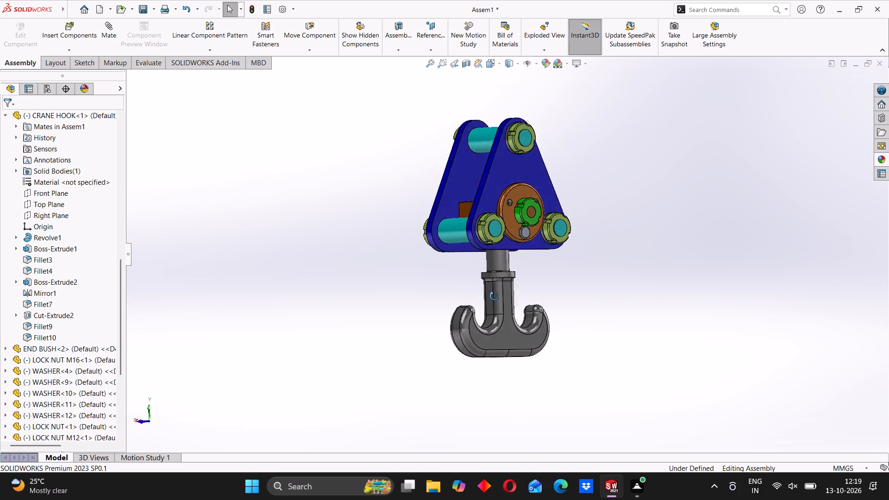
pyautogui.moveTo(494, 296); pyautogui.dragTo(520, 299, button='middle')
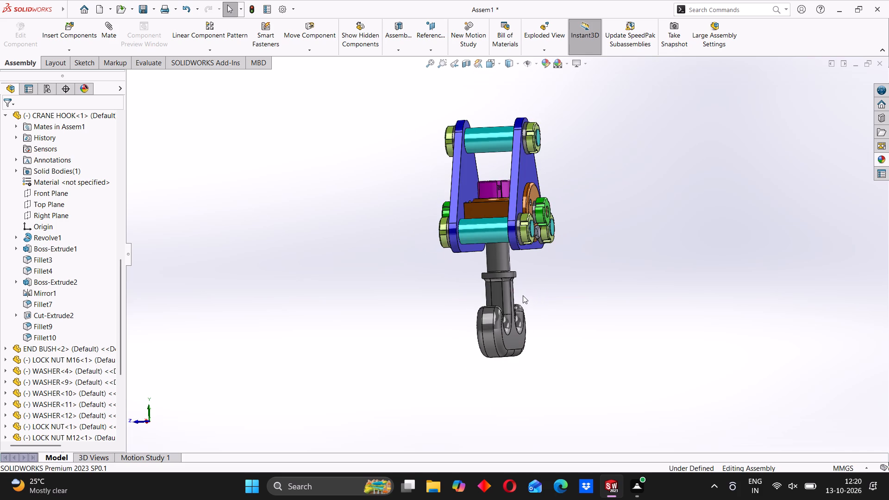
pyautogui.scroll(1, 532, 290)
pyautogui.scroll(-1, 544, 272)
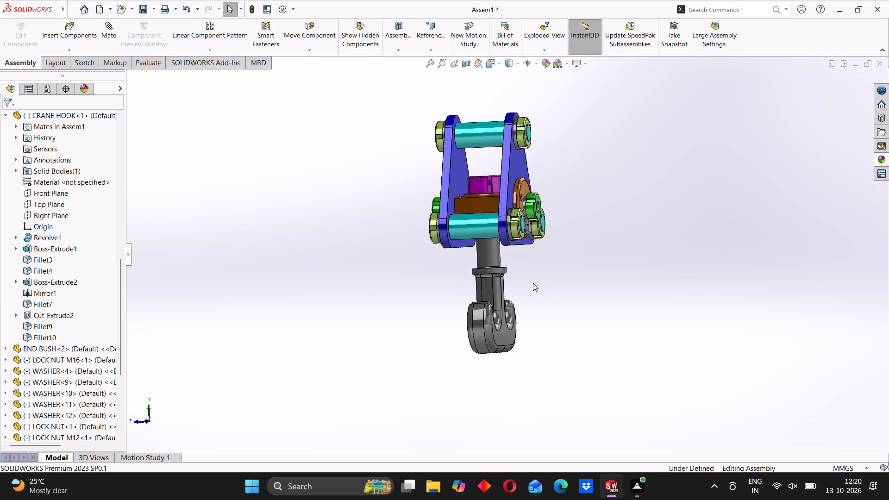
# Create a circular component pattern of BOLT<1> about the circular edge of END BUSH<1>, with 3 equally spaced instances over 360 degrees.
pyautogui.moveTo(519, 287); pyautogui.dragTo(431, 282, button='middle')
pyautogui.scroll(-5, 495, 222)
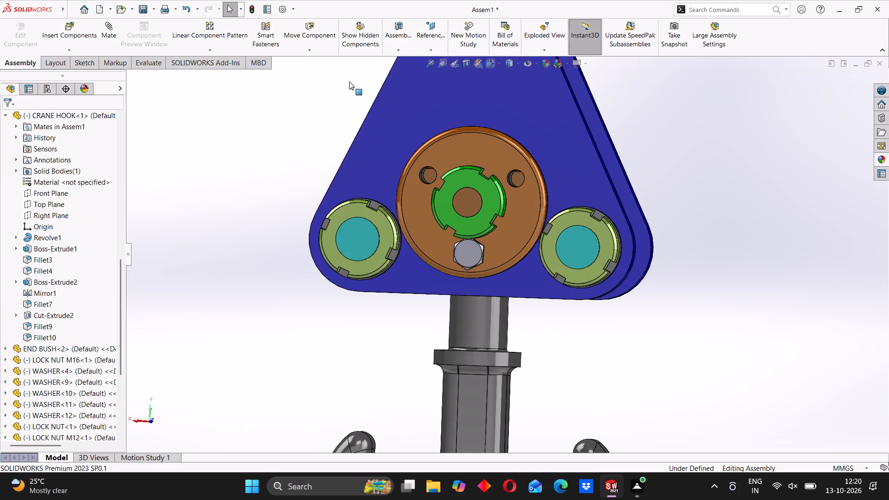
pyautogui.click(208, 43)
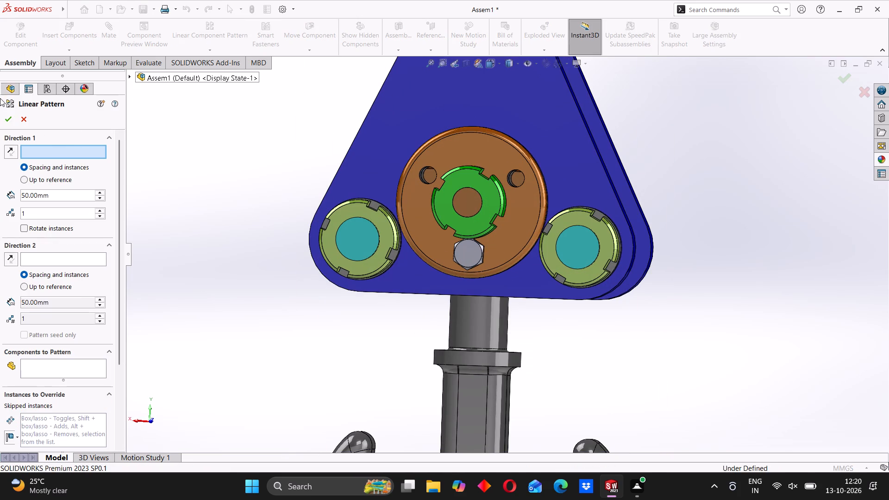
pyautogui.click(25, 117)
pyautogui.click(207, 49)
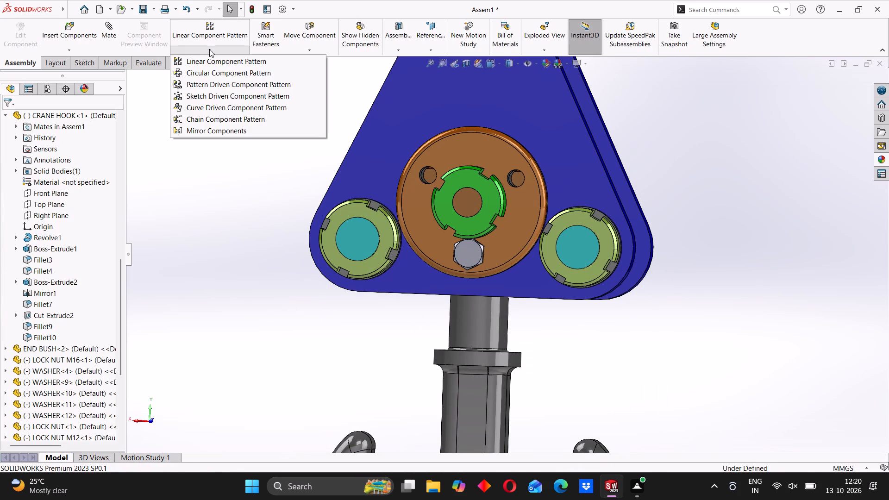
pyautogui.click(213, 73)
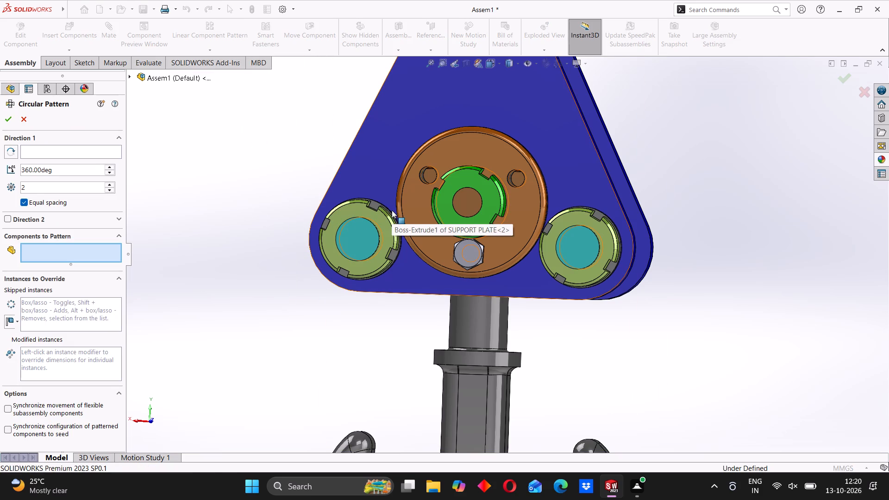
pyautogui.scroll(-4, 499, 228)
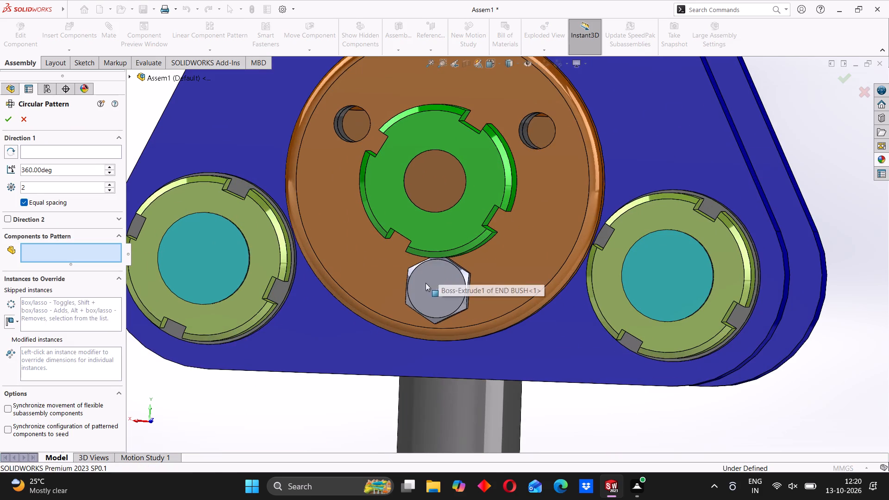
pyautogui.moveTo(425, 283); pyautogui.dragTo(454, 270, button='middle')
pyautogui.scroll(-2, 404, 283)
pyautogui.moveTo(405, 294); pyautogui.dragTo(416, 284, button='middle')
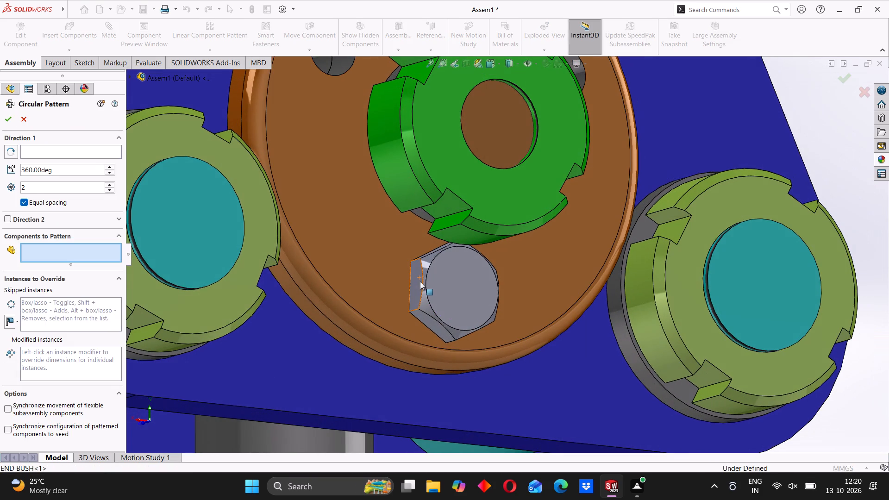
pyautogui.click(458, 287)
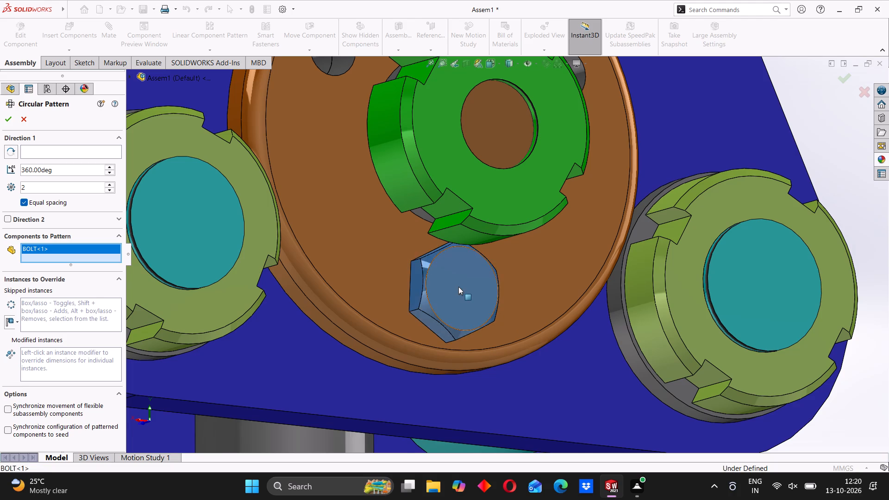
pyautogui.scroll(4, 458, 287)
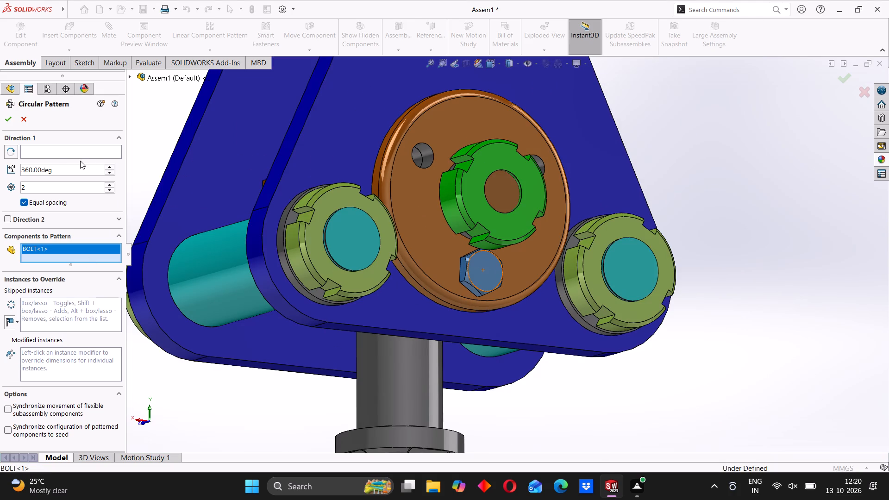
pyautogui.click(63, 150)
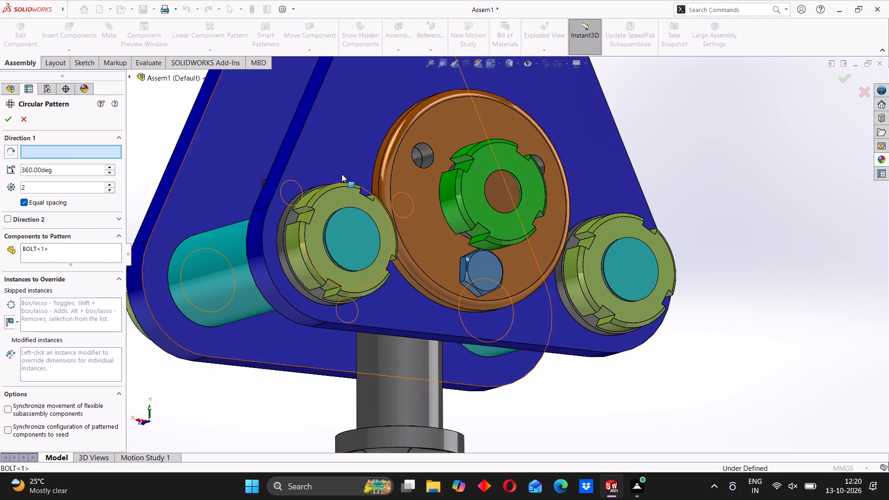
pyautogui.scroll(-1, 410, 188)
pyautogui.moveTo(410, 188); pyautogui.dragTo(395, 199, button='middle')
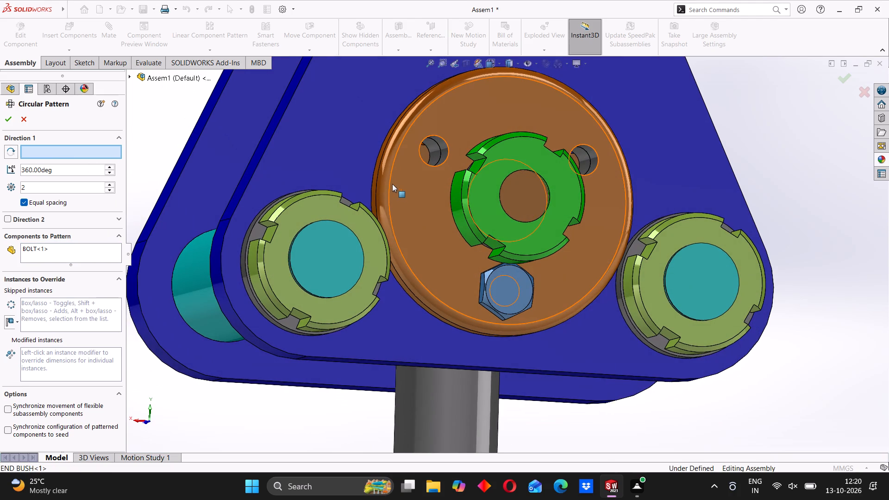
pyautogui.click(391, 182)
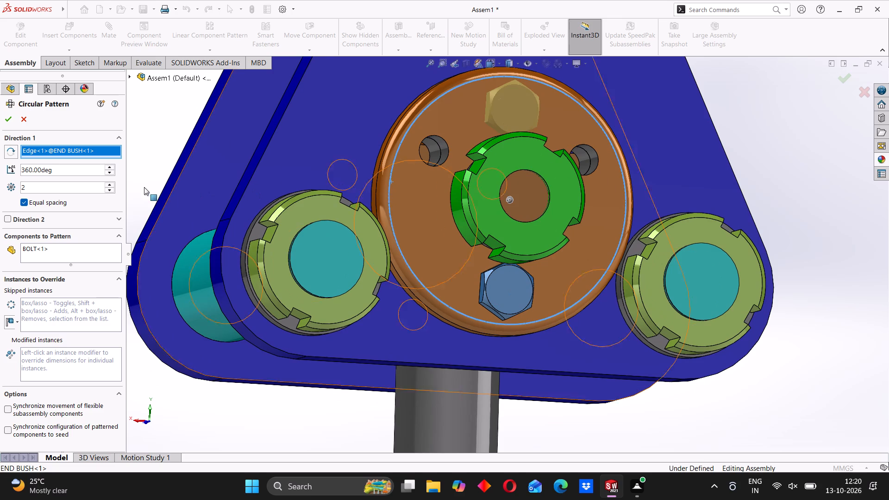
pyautogui.click(110, 183)
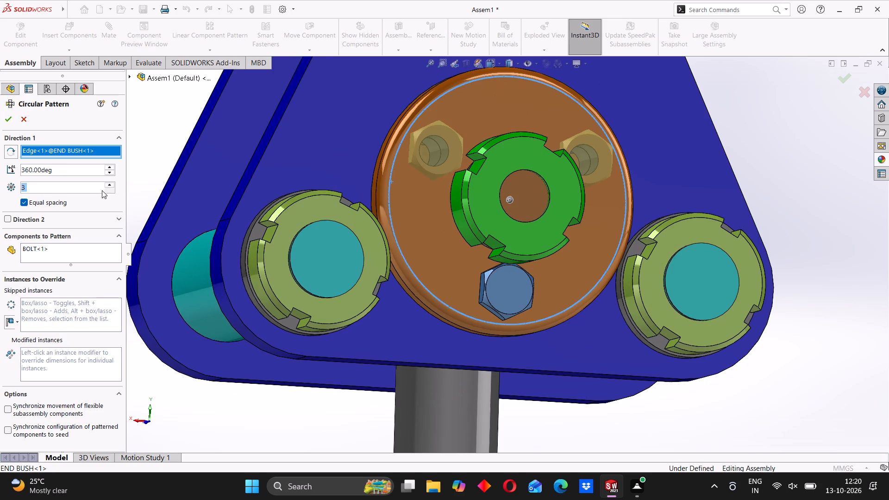
pyautogui.click(10, 120)
# Create a circular component pattern of BOLT<2> about the circular edge of END BUSH<2>, with 3 equally spaced instances over 360 degrees.
pyautogui.moveTo(402, 218); pyautogui.dragTo(427, 223, button='middle')
pyautogui.scroll(2, 431, 224)
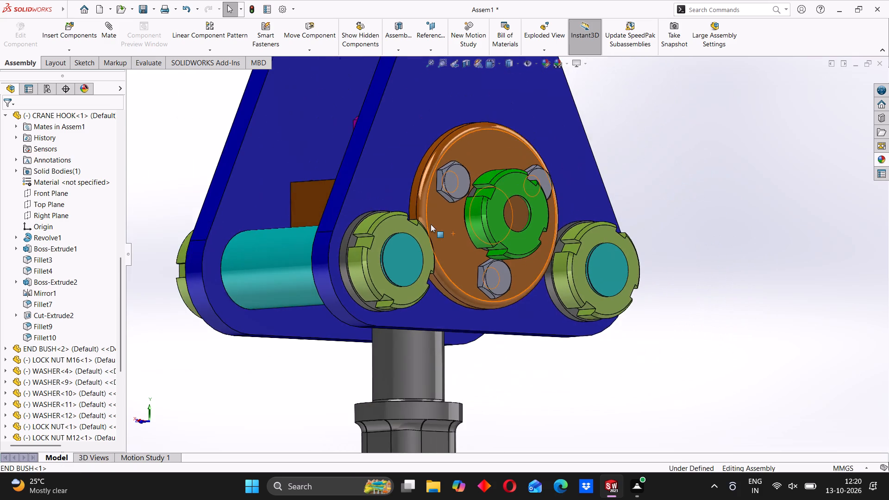
pyautogui.moveTo(438, 220); pyautogui.dragTo(387, 223, button='middle')
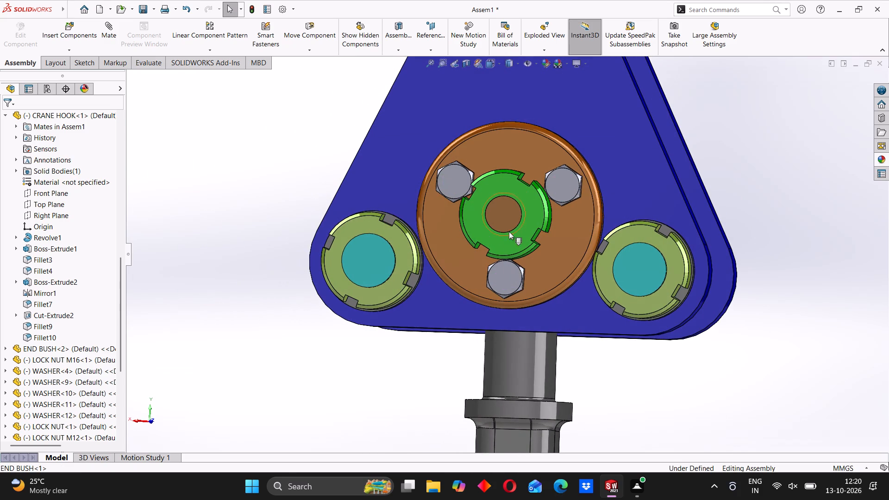
pyautogui.scroll(2, 380, 229)
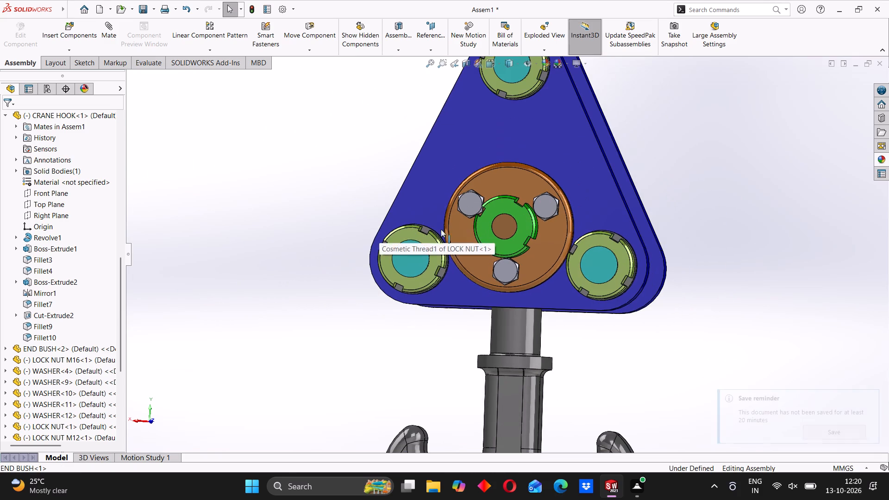
pyautogui.scroll(2, 388, 229)
pyautogui.moveTo(392, 230); pyautogui.dragTo(531, 266, button='middle')
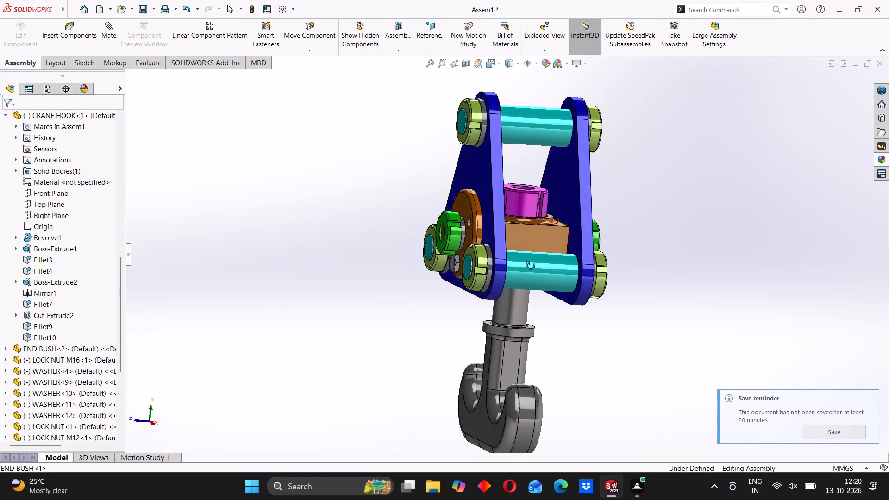
pyautogui.moveTo(531, 266); pyautogui.dragTo(532, 266, button='middle')
pyautogui.scroll(-4, 482, 225)
pyautogui.moveTo(434, 245); pyautogui.dragTo(454, 251, button='middle')
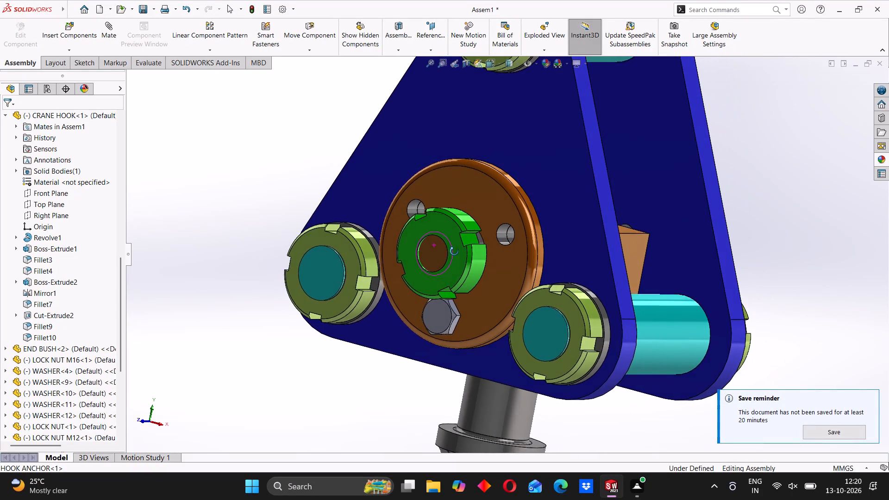
pyautogui.moveTo(454, 251); pyautogui.dragTo(453, 252, button='middle')
pyautogui.scroll(-3, 472, 232)
pyautogui.scroll(1, 469, 244)
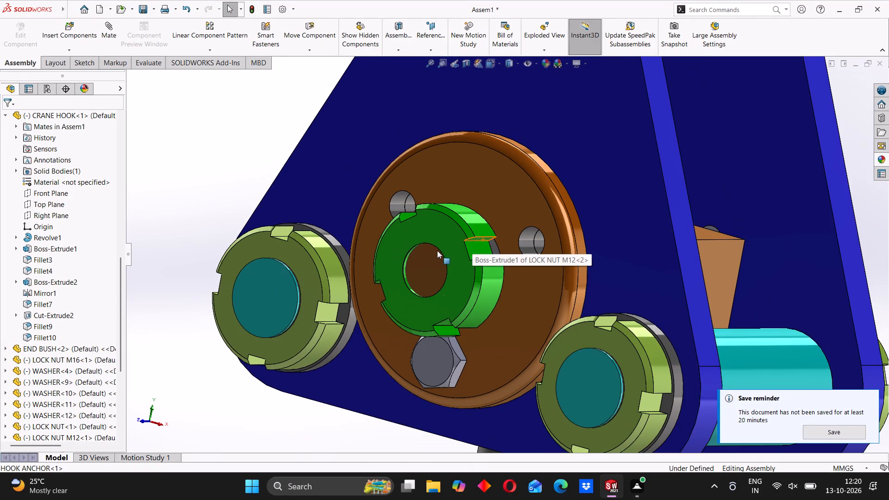
pyautogui.click(212, 52)
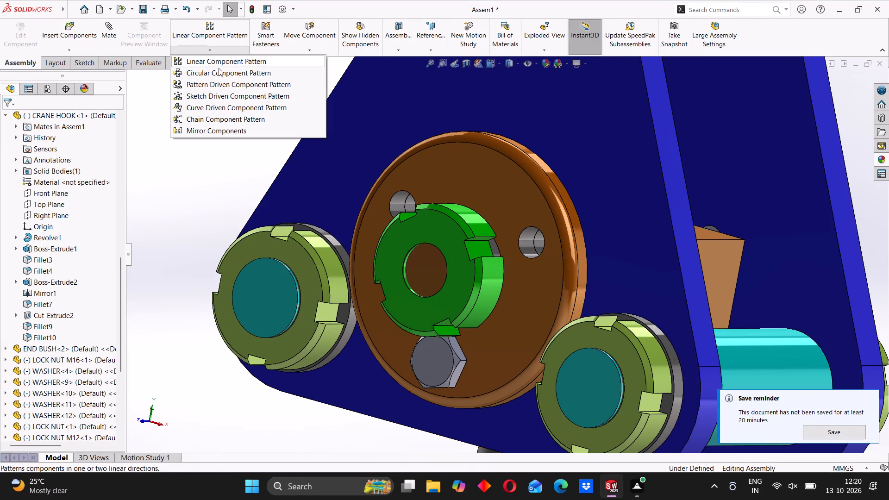
pyautogui.click(219, 70)
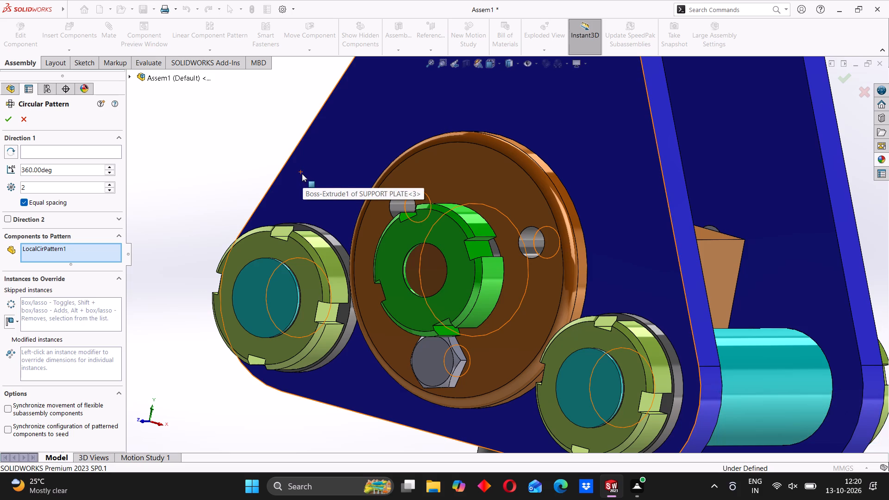
pyautogui.moveTo(426, 359); pyautogui.dragTo(438, 357, button='middle')
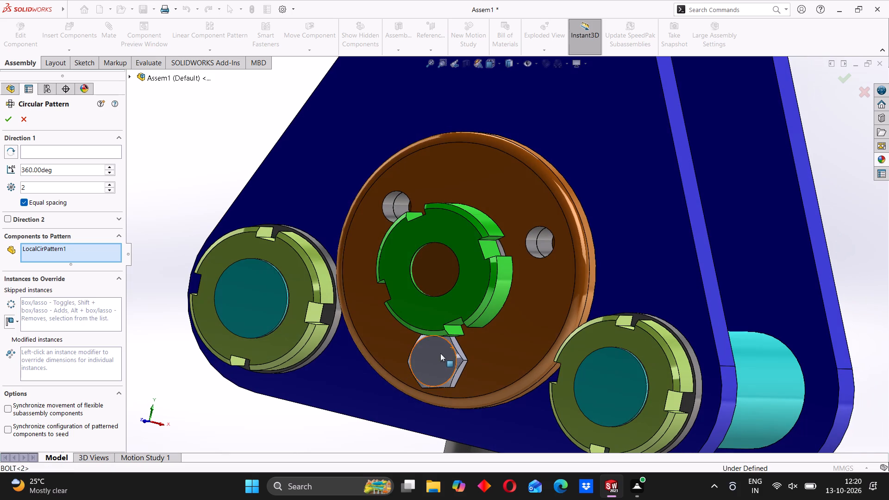
pyautogui.rightClick(63, 249)
pyautogui.click(85, 264)
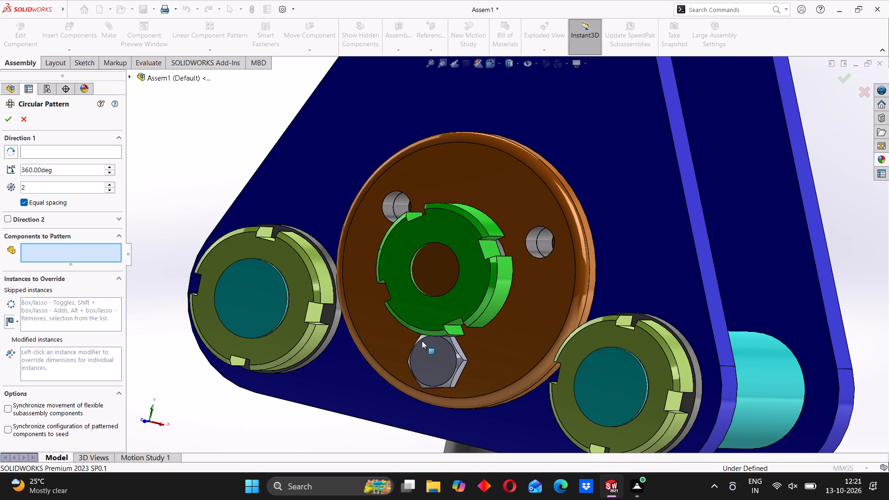
pyautogui.click(429, 351)
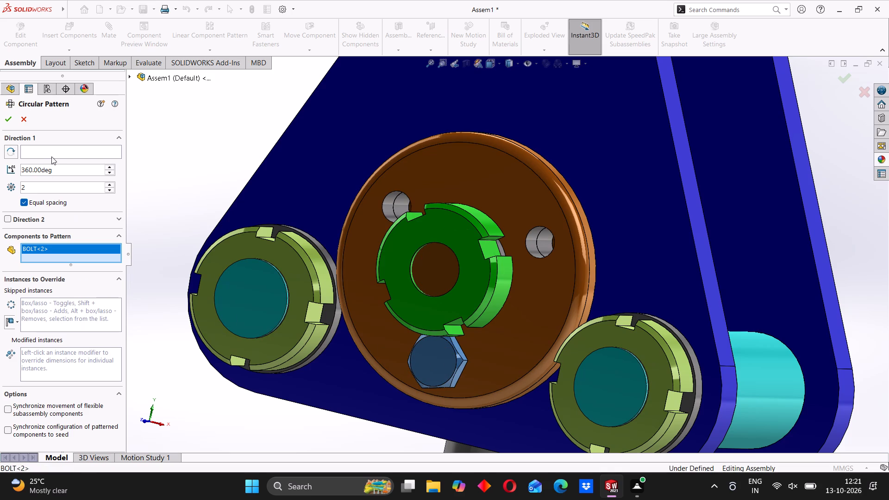
pyautogui.click(52, 156)
pyautogui.click(94, 153)
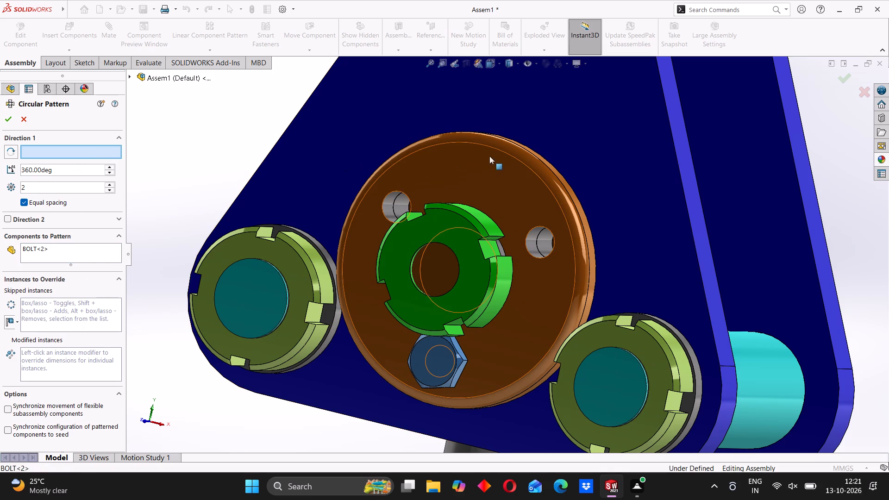
pyautogui.click(497, 148)
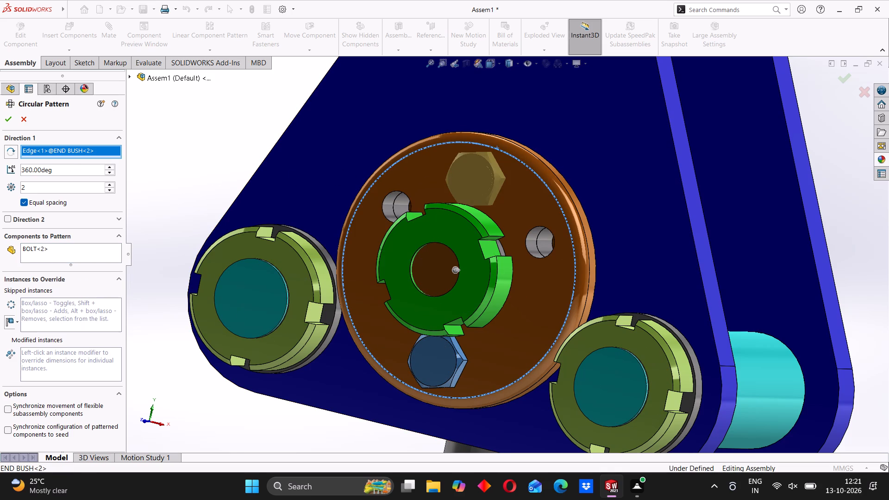
pyautogui.click(109, 185)
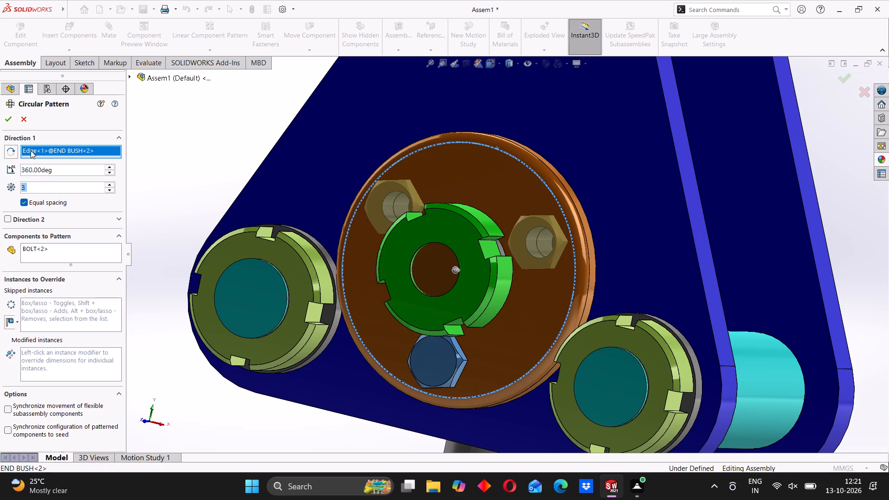
pyautogui.click(12, 120)
# Examine the patterned bolts on both end bushes, together with the surrounding lock nuts, plate spacers and hook anchor.
pyautogui.scroll(3, 507, 261)
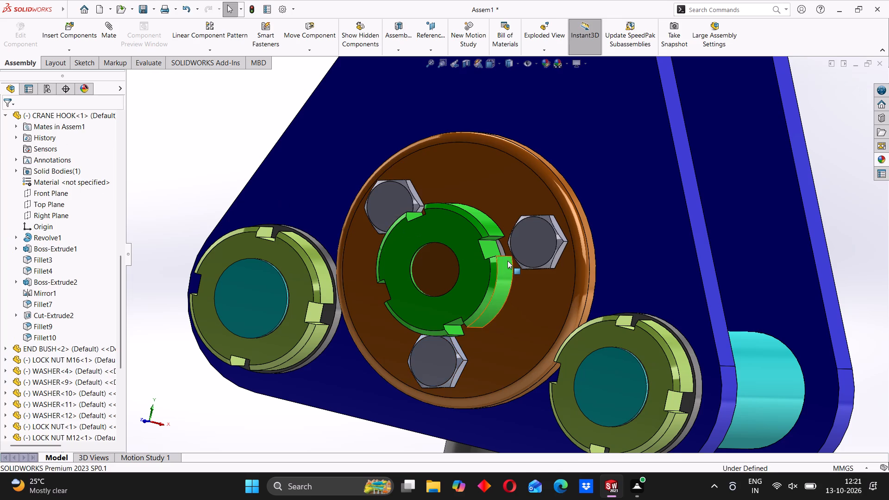
pyautogui.scroll(4, 508, 261)
pyautogui.moveTo(571, 240); pyautogui.dragTo(436, 250, button='middle')
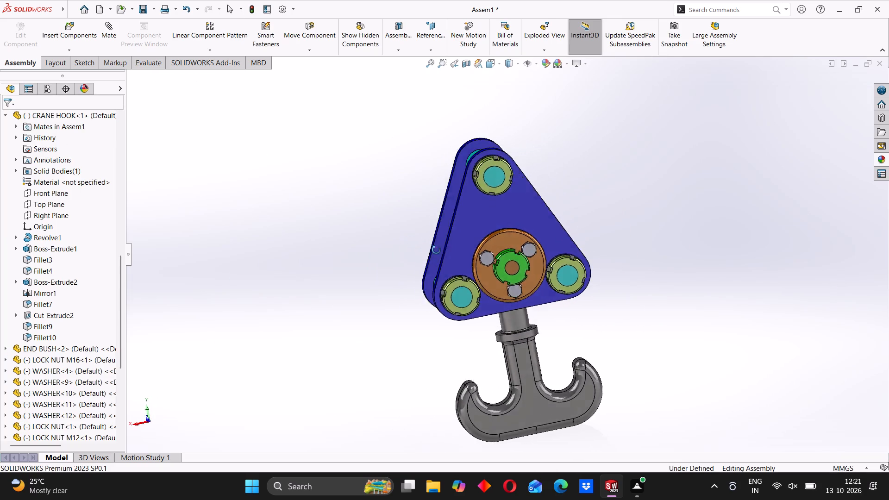
pyautogui.moveTo(436, 250); pyautogui.dragTo(474, 261, button='middle')
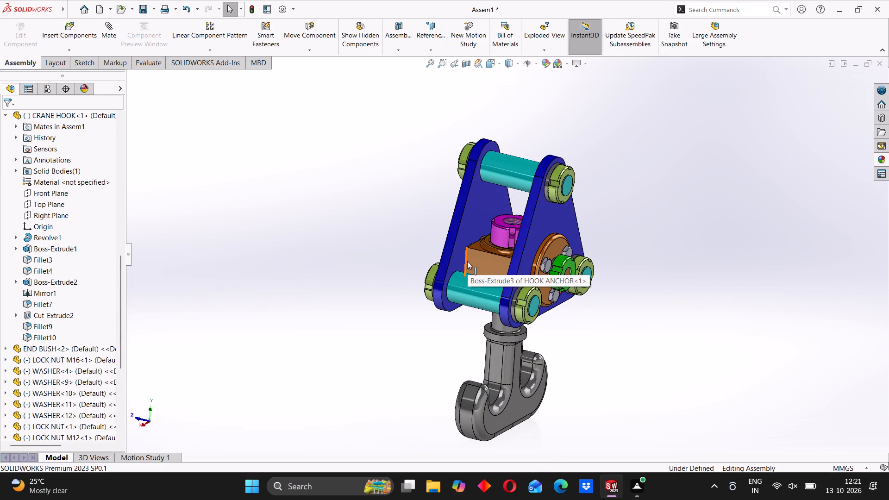
pyautogui.scroll(-5, 558, 261)
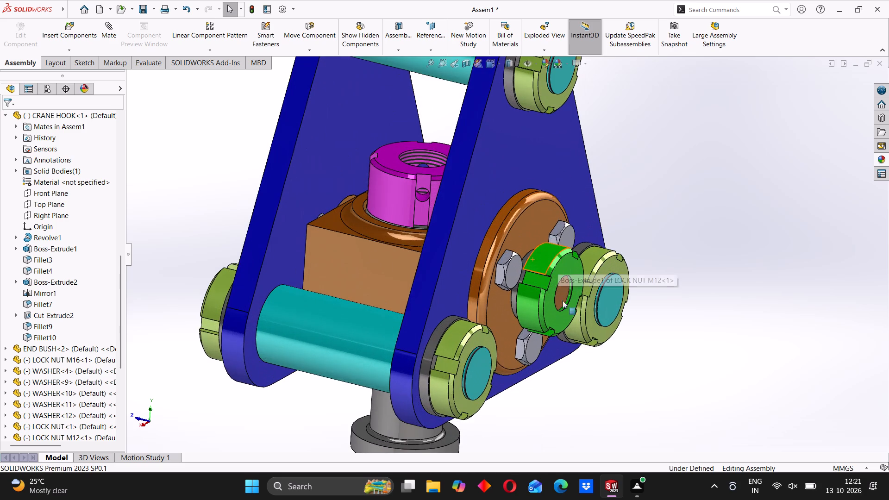
pyautogui.moveTo(591, 330); pyautogui.dragTo(604, 293, button='middle')
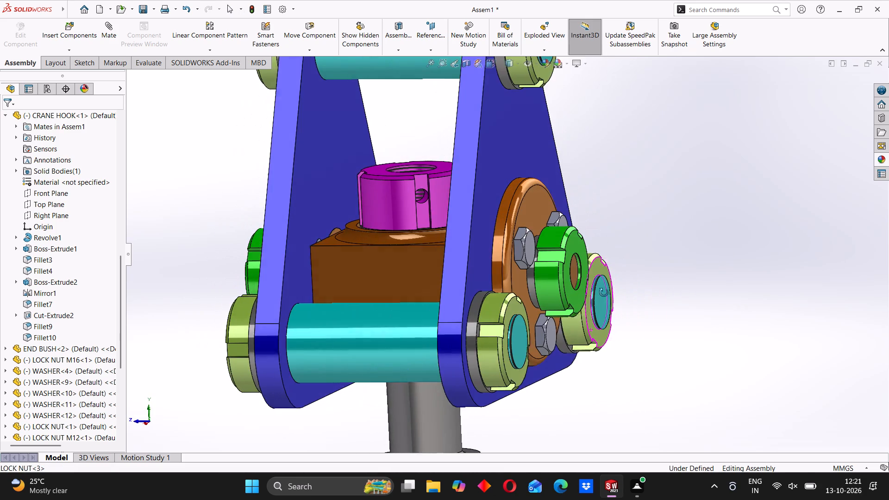
pyautogui.moveTo(342, 310); pyautogui.dragTo(444, 314, button='middle')
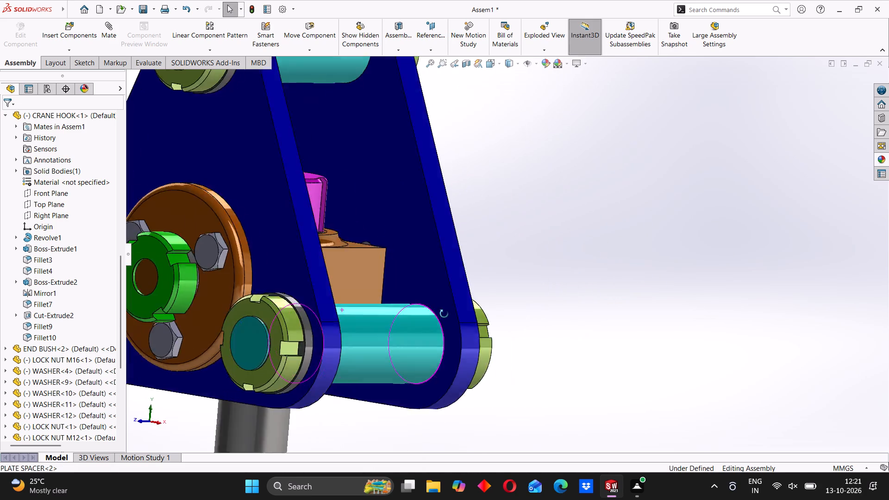
pyautogui.moveTo(444, 314); pyautogui.dragTo(256, 340, button='middle')
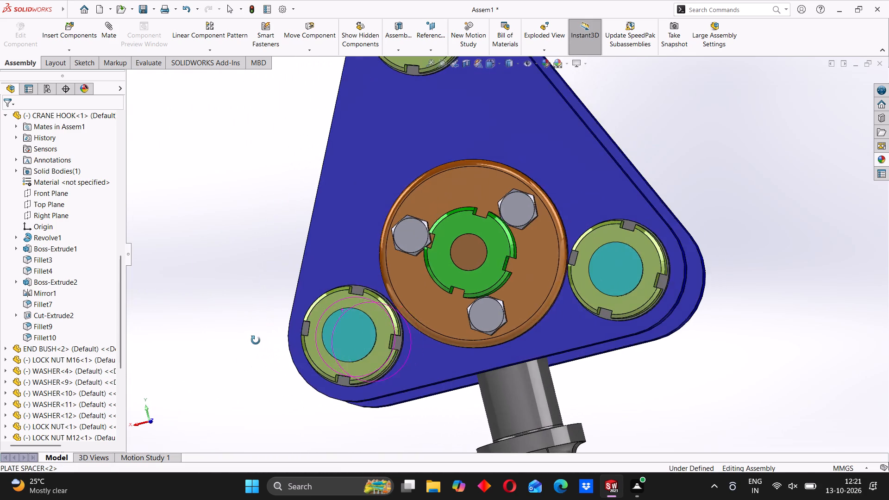
pyautogui.moveTo(256, 340); pyautogui.dragTo(313, 342, button='middle')
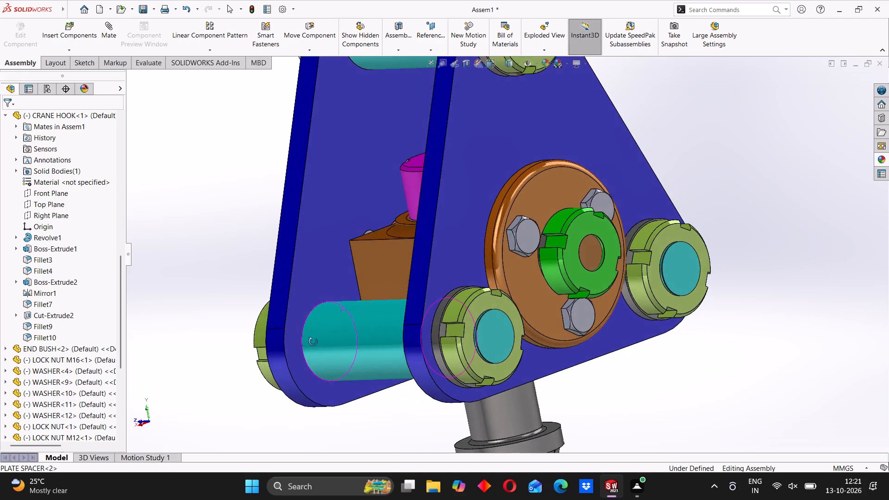
pyautogui.moveTo(313, 342); pyautogui.dragTo(337, 343, button='middle')
pyautogui.scroll(-2, 328, 321)
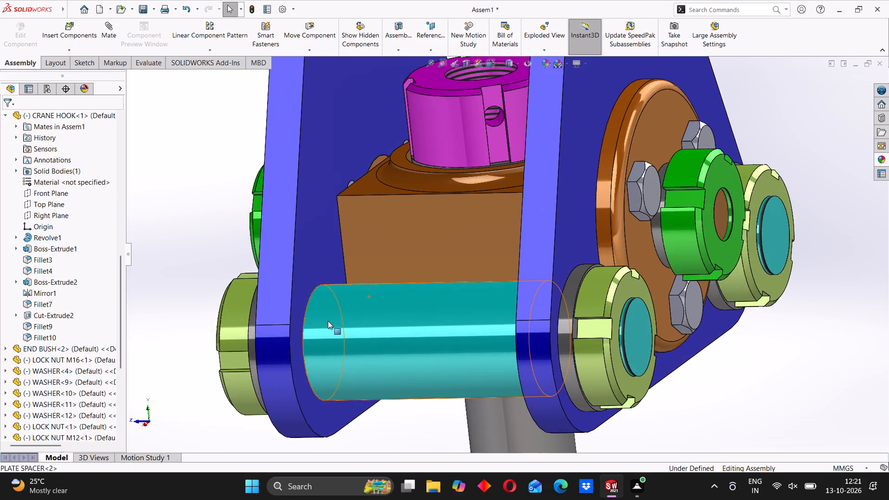
pyautogui.scroll(6, 331, 320)
# Examine the complete crane hook assembly from both plate sides, edge-on and below, including the bolted end bushes and hook.
pyautogui.moveTo(404, 341); pyautogui.dragTo(457, 293, button='middle')
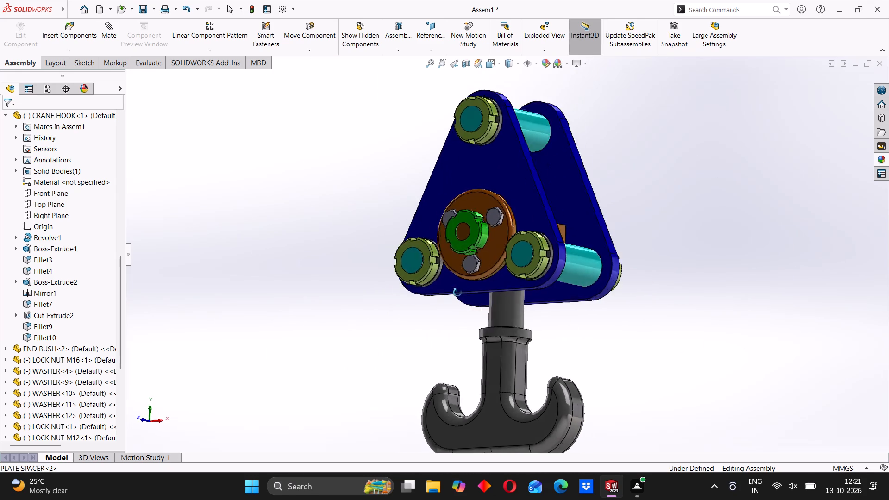
pyautogui.moveTo(457, 293); pyautogui.dragTo(320, 295, button='middle')
pyautogui.scroll(-3, 492, 233)
pyautogui.moveTo(469, 263); pyautogui.dragTo(488, 235, button='middle')
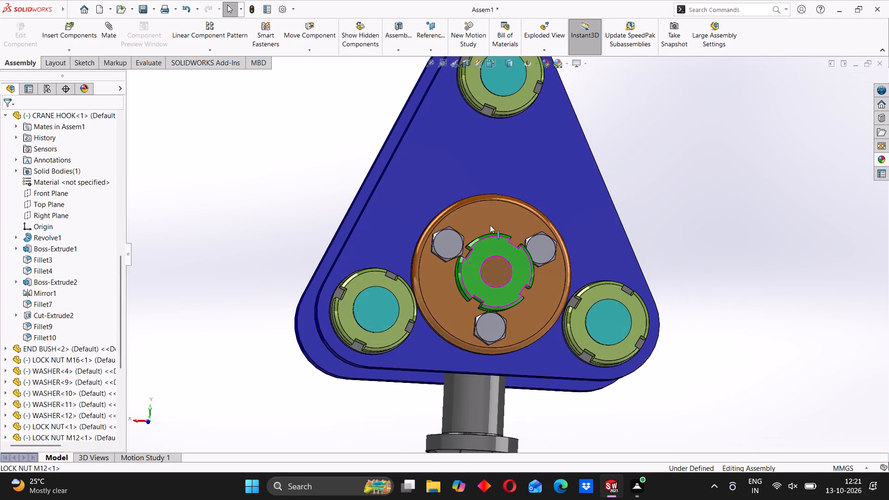
pyautogui.scroll(-2, 435, 235)
pyautogui.moveTo(385, 251); pyautogui.dragTo(451, 280, button='middle')
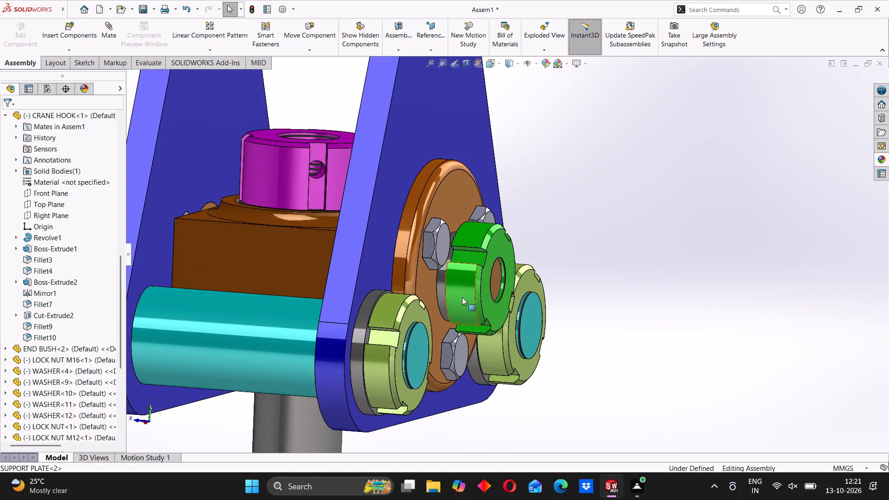
pyautogui.scroll(3, 462, 297)
pyautogui.scroll(-3, 411, 226)
pyautogui.moveTo(369, 247); pyautogui.dragTo(381, 257, button='middle')
pyautogui.scroll(3, 381, 257)
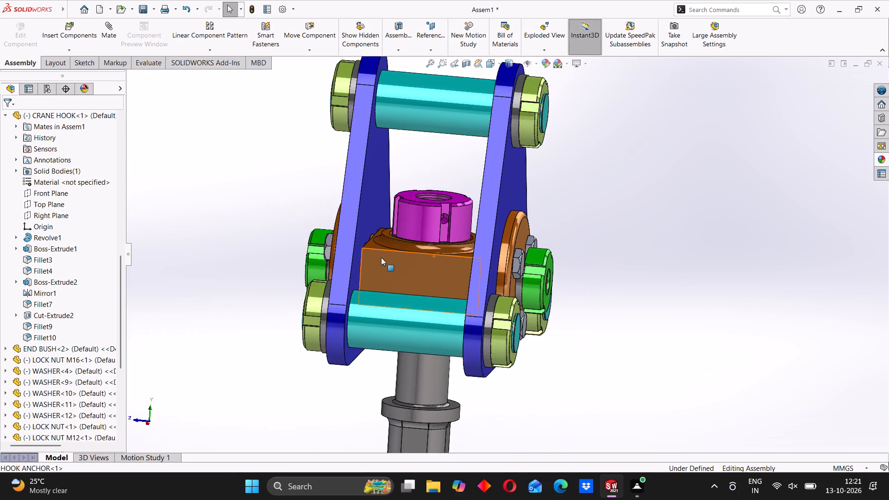
pyautogui.moveTo(403, 264); pyautogui.dragTo(234, 272, button='middle')
pyautogui.scroll(3, 412, 244)
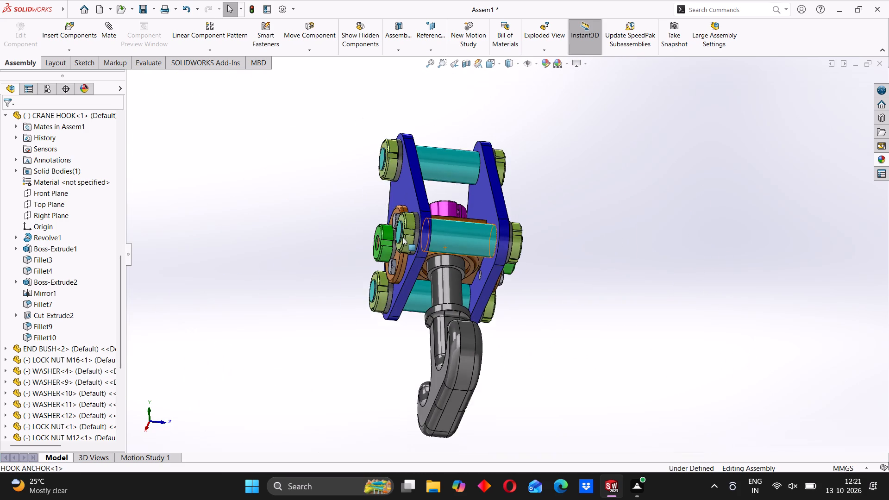
pyautogui.moveTo(403, 239); pyautogui.dragTo(432, 316, button='middle')
pyautogui.moveTo(385, 252); pyautogui.dragTo(485, 220, button='middle')
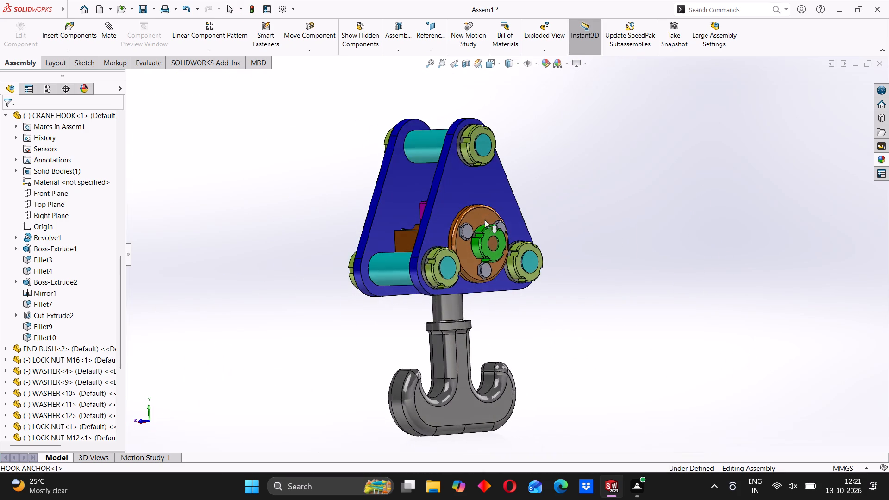
pyautogui.scroll(3, 473, 238)
pyautogui.moveTo(435, 263); pyautogui.dragTo(435, 268, button='middle')
# Swing the crane hook about its pivot out to the side of the support plates and back to hang nearly straight down.
pyautogui.moveTo(486, 340); pyautogui.dragTo(362, 236)
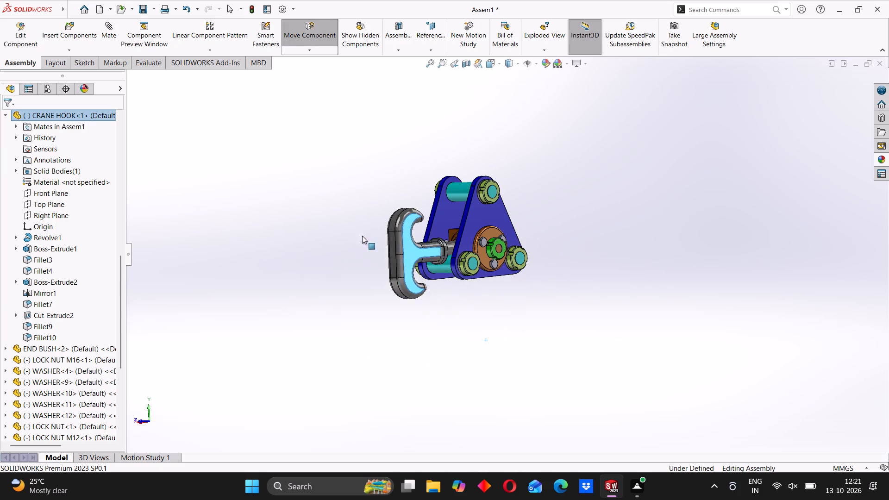
pyautogui.moveTo(362, 236); pyautogui.dragTo(463, 333)
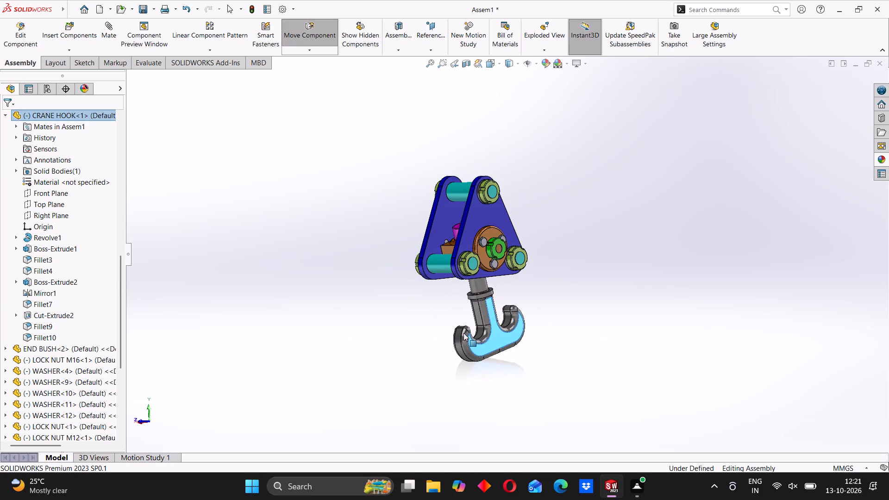
pyautogui.moveTo(463, 333); pyautogui.dragTo(455, 333)
pyautogui.click(432, 317)
pyautogui.moveTo(488, 341); pyautogui.dragTo(472, 346)
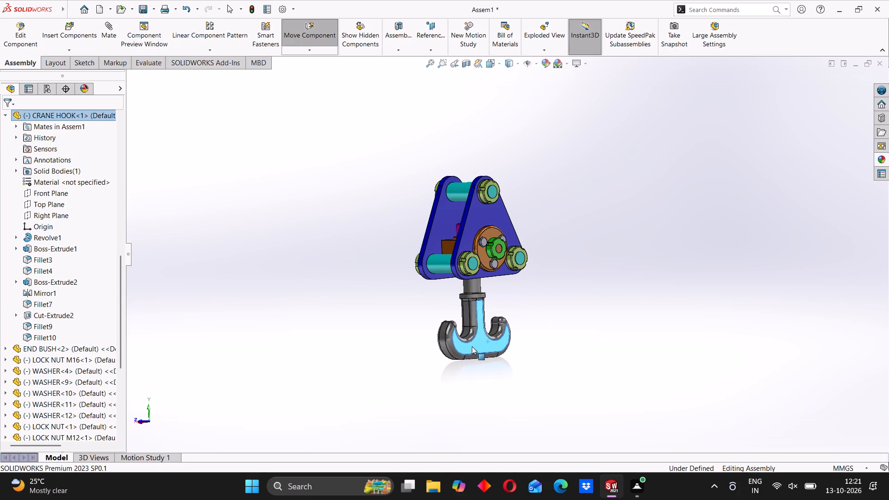
pyautogui.moveTo(472, 346); pyautogui.dragTo(473, 346)
pyautogui.click(426, 325)
# Show the whole crane hook assembly in the standard isometric view.
pyautogui.moveTo(545, 305); pyautogui.dragTo(460, 306, button='middle')
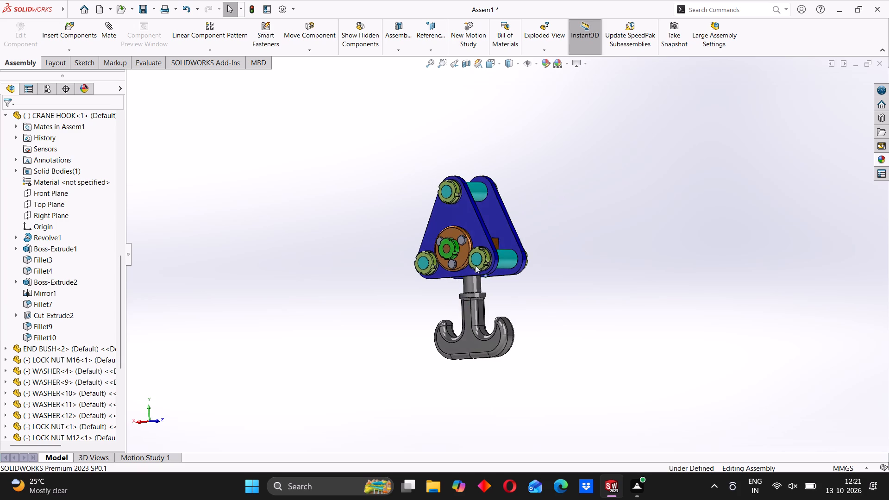
pyautogui.scroll(-3, 475, 264)
pyautogui.moveTo(406, 290); pyautogui.dragTo(515, 289, button='middle')
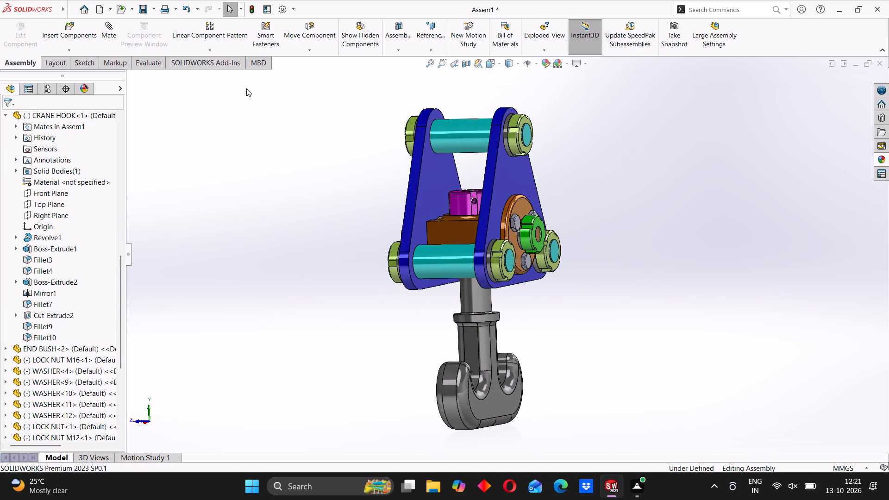
pyautogui.click(501, 63)
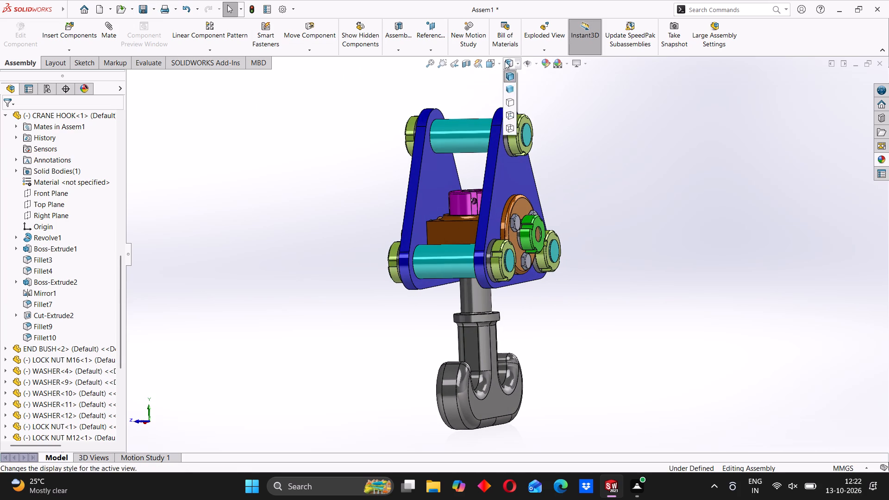
pyautogui.click(542, 87)
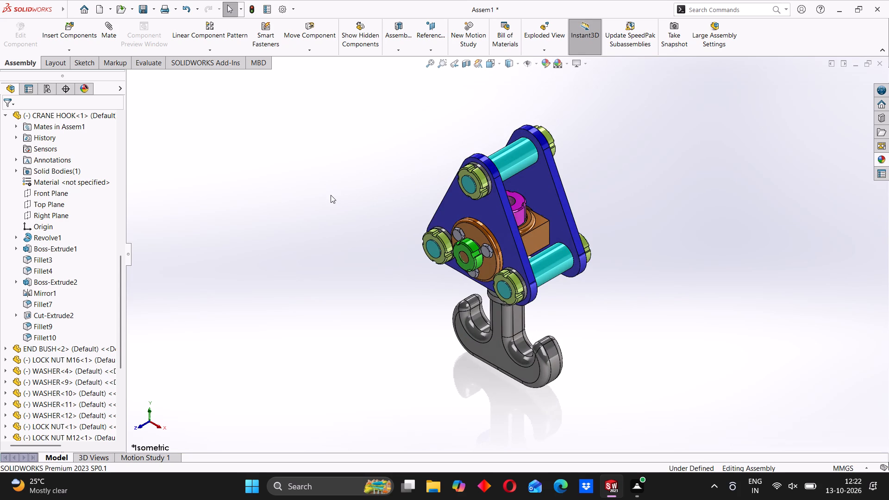
# Save the Assem1 assembly document, rebuilding it as part of the save.
pyautogui.click(155, 6)
pyautogui.click(160, 33)
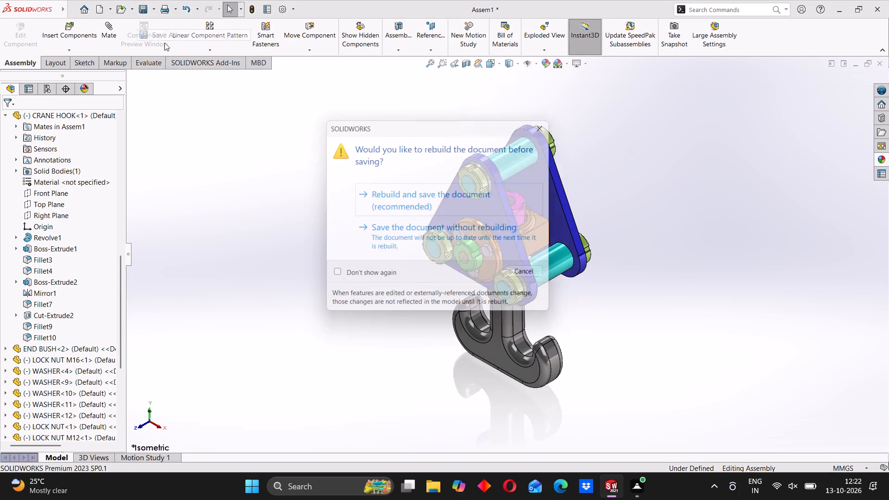
pyautogui.click(379, 202)
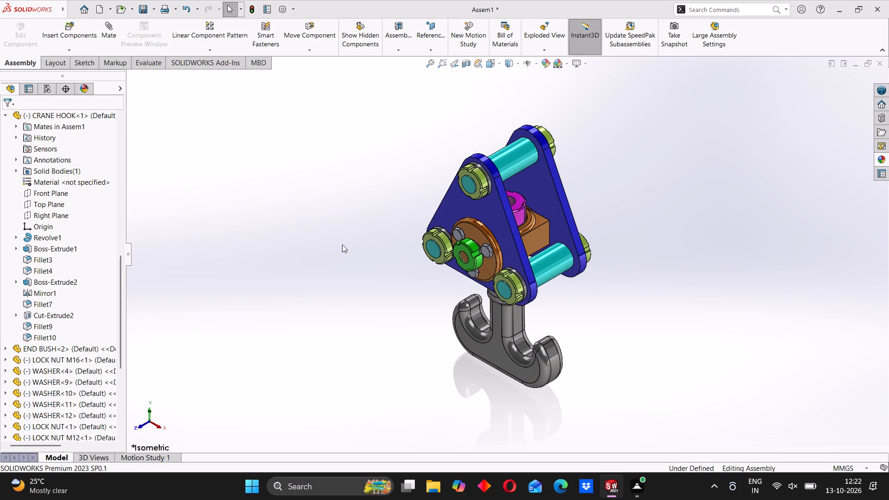
pyautogui.click(349, 256)
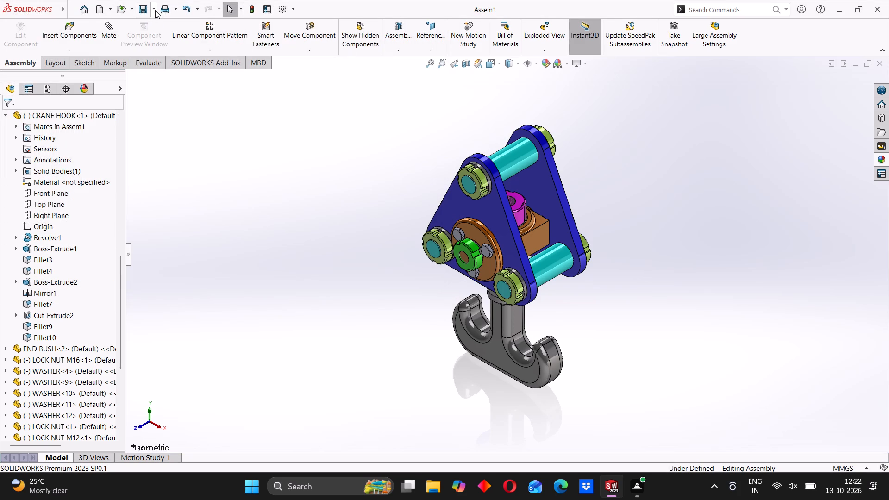
# Export the assembly as a PDF named Assem1 in the ASSEMBLY 21 folder, using Adobe Portable Document Format (*.pdf).
pyautogui.click(155, 10)
pyautogui.click(163, 34)
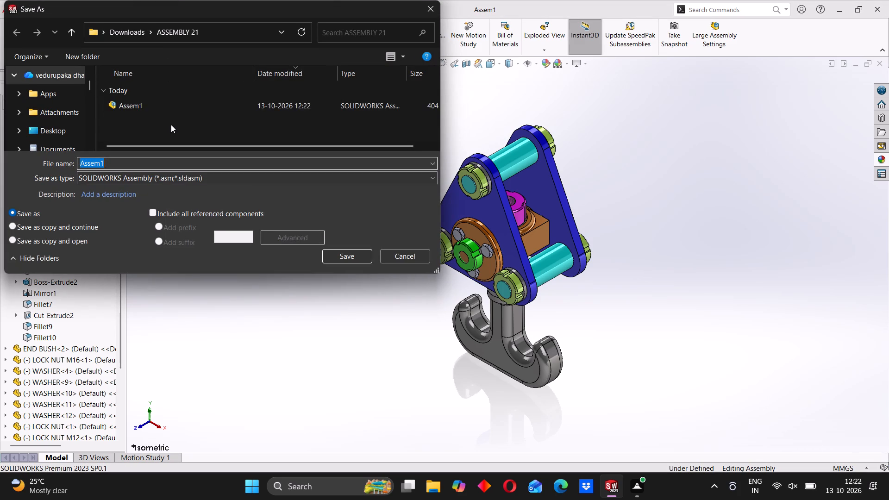
pyautogui.click(246, 176)
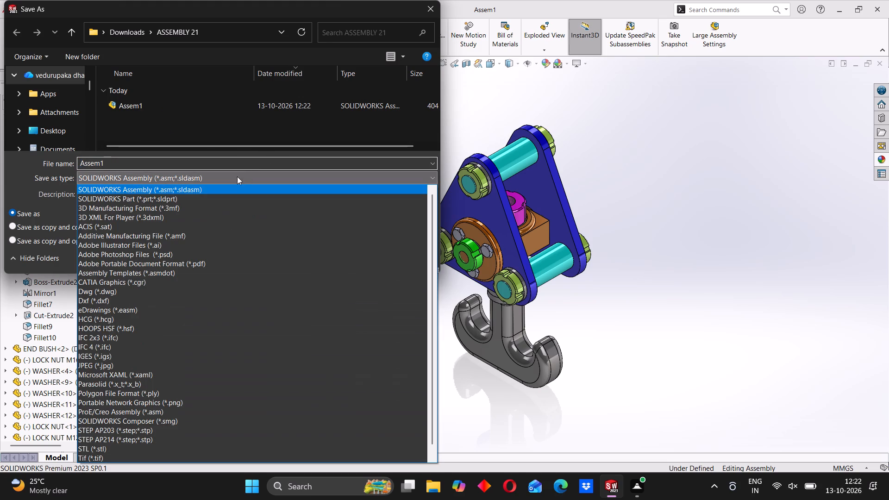
pyautogui.click(172, 261)
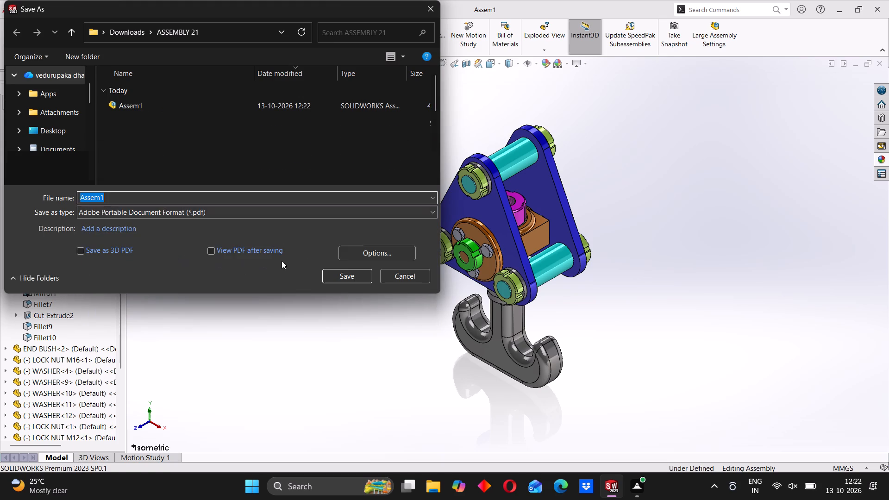
pyautogui.click(344, 277)
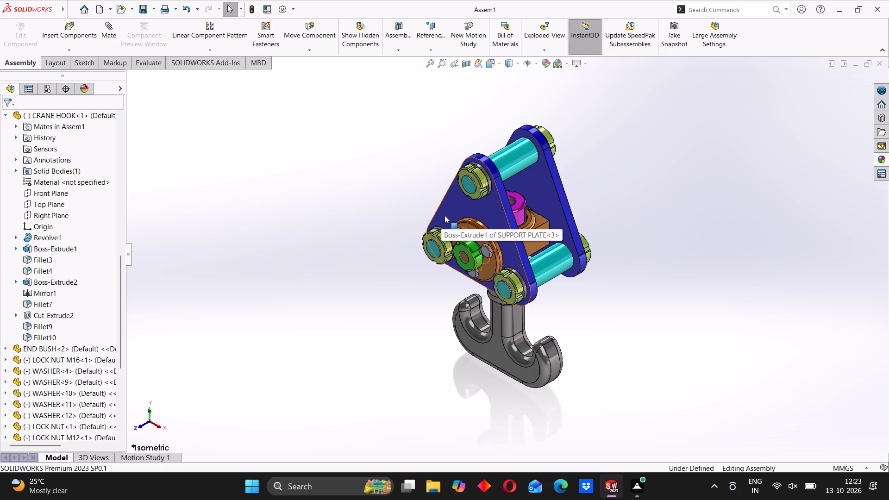
# Examine the support plates, lock nuts, plate spacers and bolted end bush of the assembly close up from several angles.
pyautogui.scroll(-4, 540, 198)
pyautogui.moveTo(550, 259); pyautogui.dragTo(457, 250, button='middle')
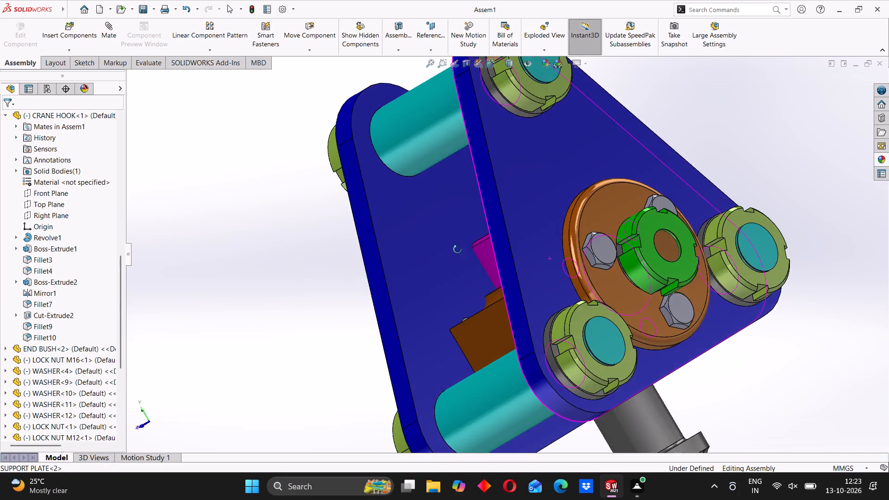
pyautogui.moveTo(457, 250); pyautogui.dragTo(594, 221, button='middle')
pyautogui.moveTo(500, 244); pyautogui.dragTo(477, 184, button='middle')
pyautogui.scroll(1, 499, 243)
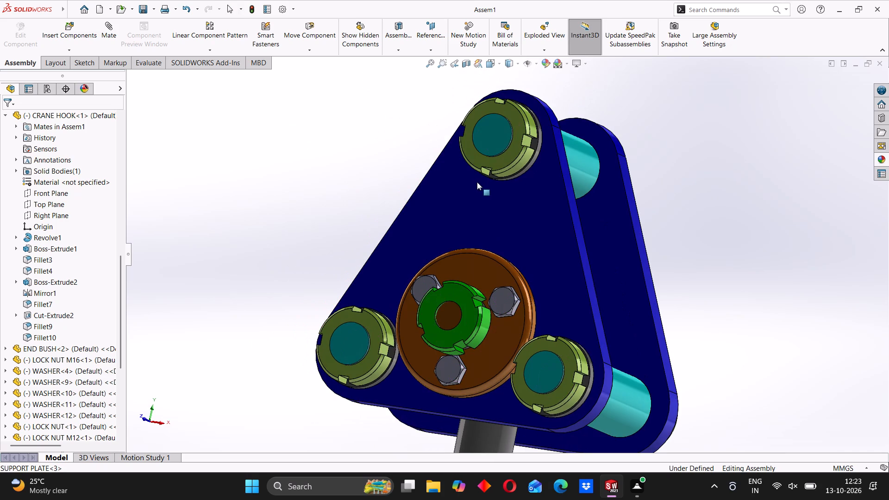
pyautogui.scroll(-4, 493, 225)
pyautogui.scroll(7, 522, 254)
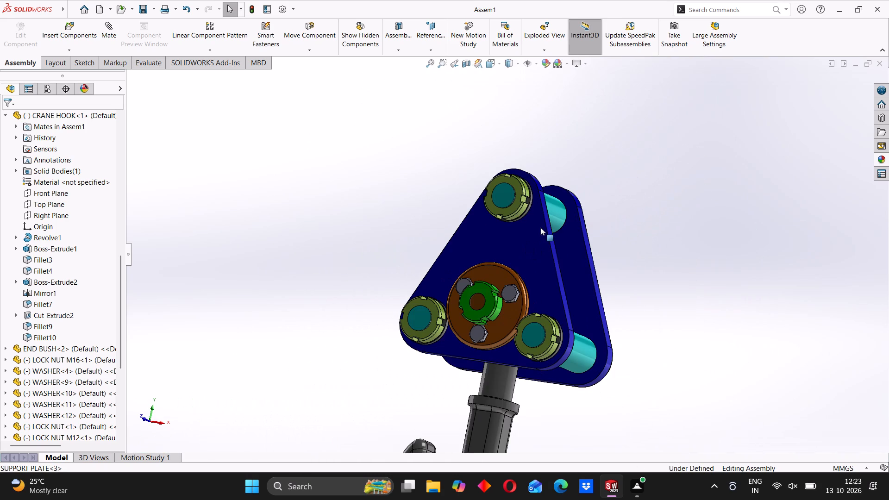
pyautogui.moveTo(531, 214); pyautogui.dragTo(529, 245, button='middle')
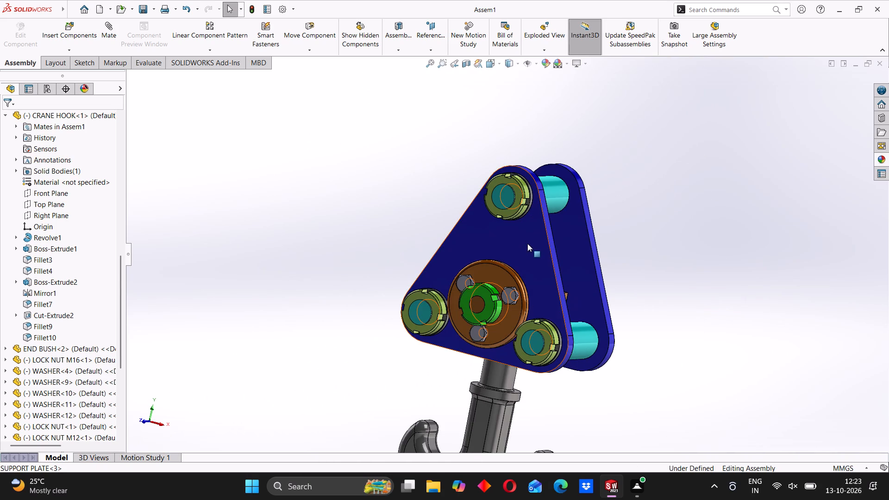
pyautogui.moveTo(649, 267); pyautogui.dragTo(630, 250, button='middle')
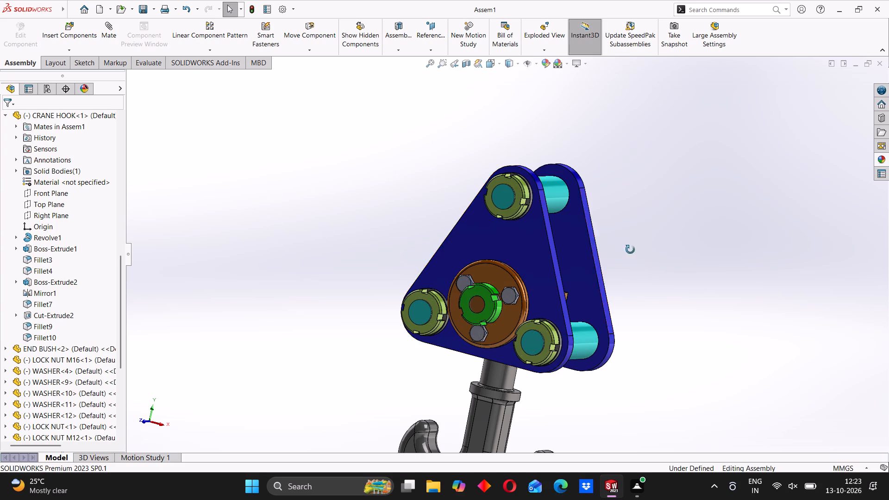
pyautogui.moveTo(630, 250); pyautogui.dragTo(614, 230, button='middle')
# Return the crane hook assembly to the isometric view, keeping it shaded with visible edges.
pyautogui.click(497, 63)
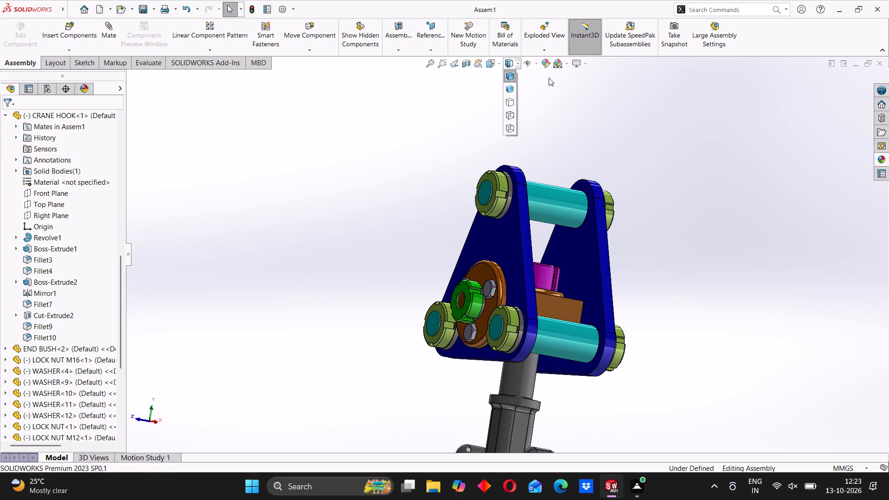
pyautogui.click(444, 113)
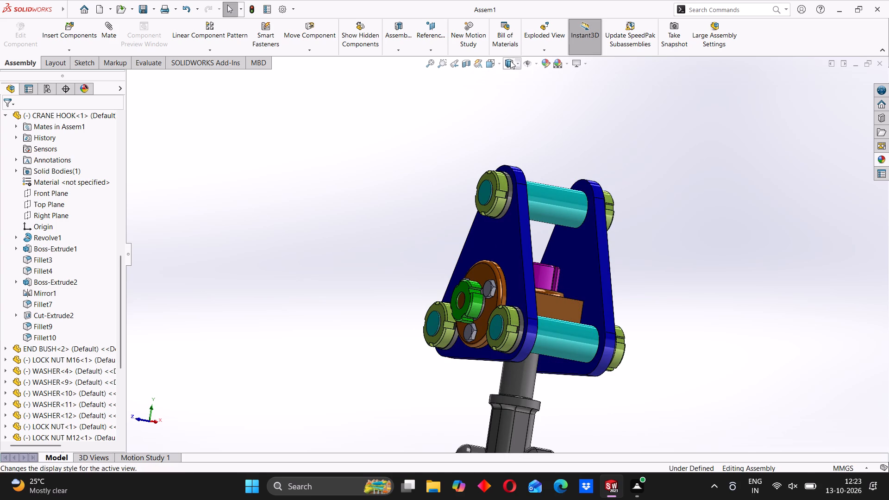
pyautogui.click(513, 63)
pyautogui.click(508, 77)
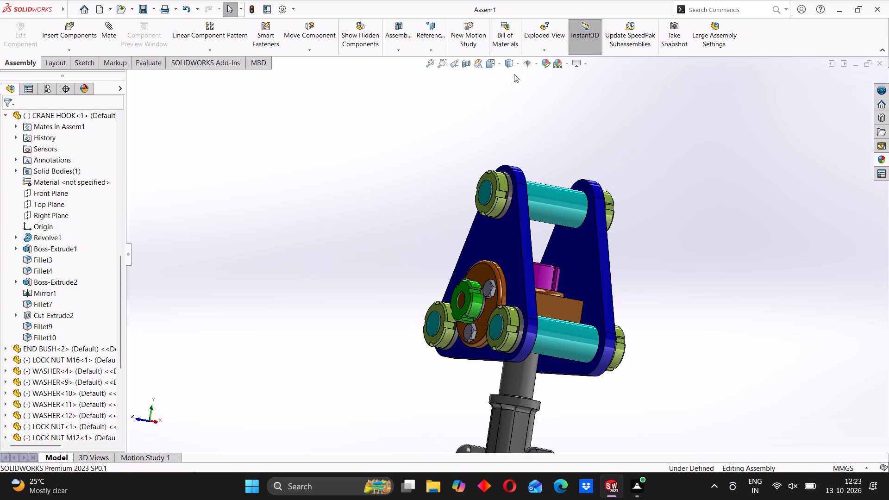
pyautogui.click(511, 62)
pyautogui.click(511, 77)
pyautogui.click(499, 67)
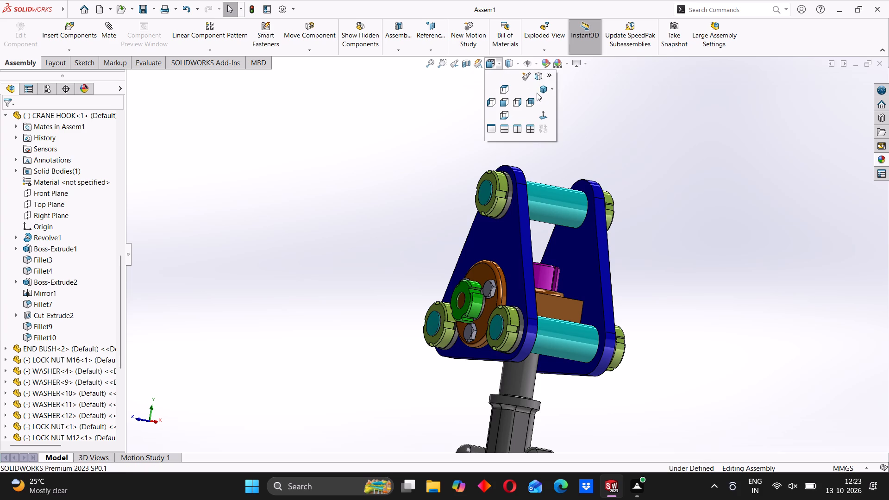
pyautogui.click(539, 92)
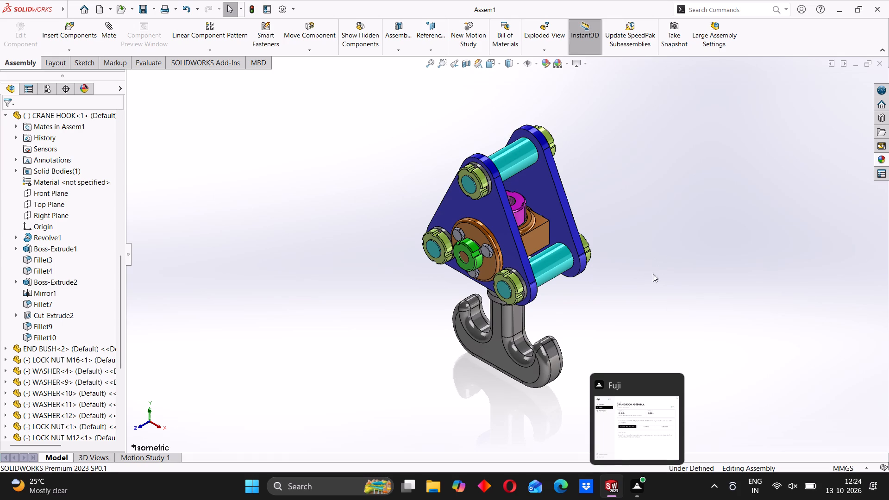
# Examine the finished crane hook assembly as a whole, from its plate face, its edge and above.
pyautogui.moveTo(643, 280); pyautogui.dragTo(595, 297, button='middle')
pyautogui.moveTo(596, 297); pyautogui.dragTo(602, 295, button='middle')
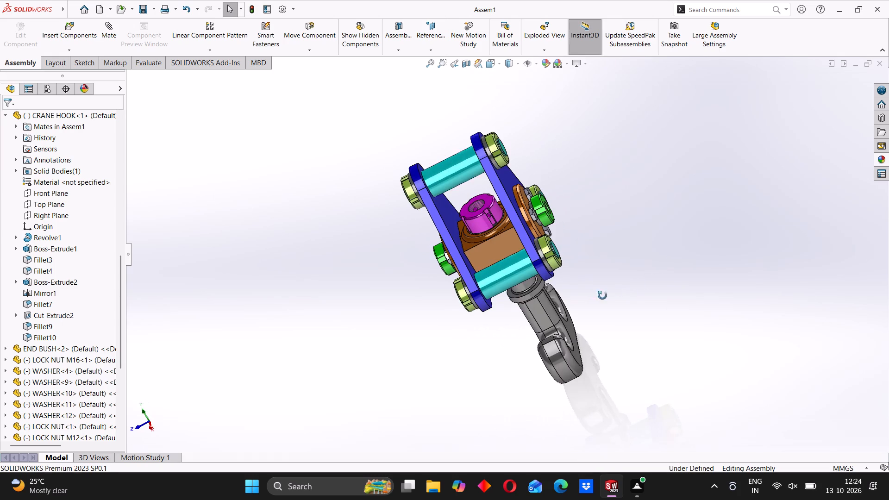
pyautogui.moveTo(602, 295); pyautogui.dragTo(633, 280, button='middle')
pyautogui.scroll(3, 604, 296)
pyautogui.scroll(-4, 604, 294)
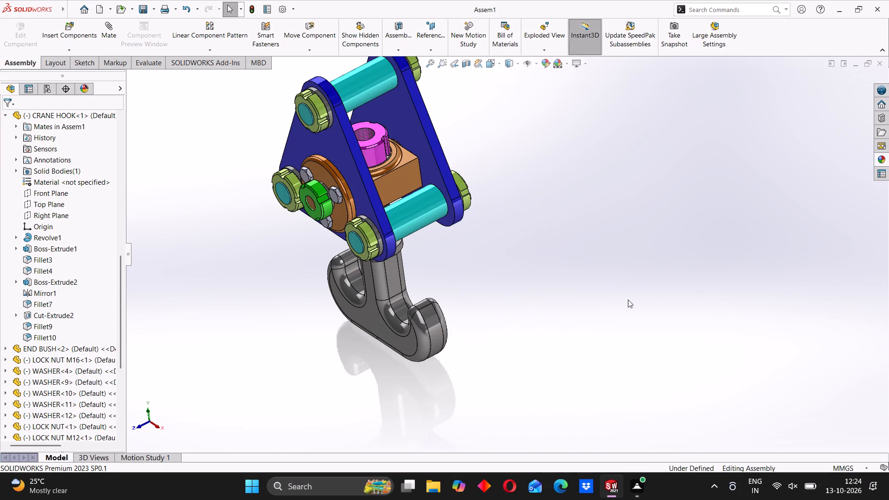
pyautogui.scroll(2, 334, 163)
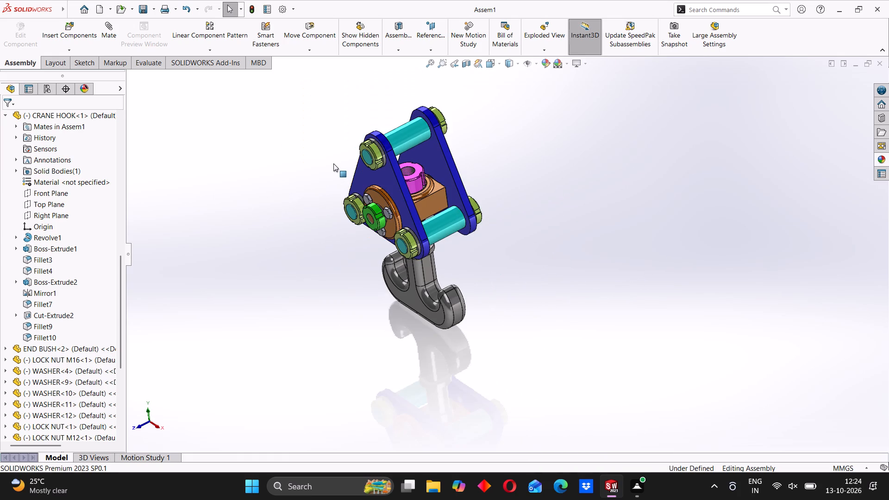
pyautogui.scroll(2, 332, 169)
pyautogui.moveTo(346, 231); pyautogui.dragTo(370, 214, button='middle')
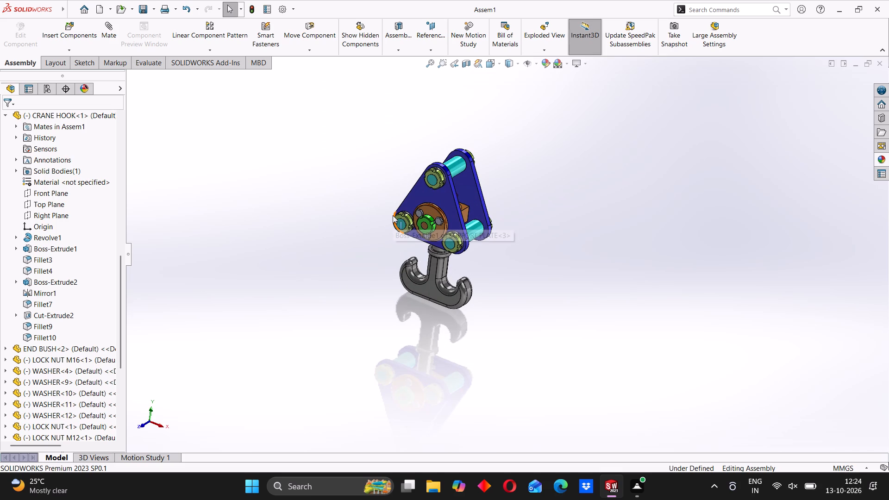
pyautogui.scroll(1, 393, 215)
pyautogui.scroll(-1, 413, 231)
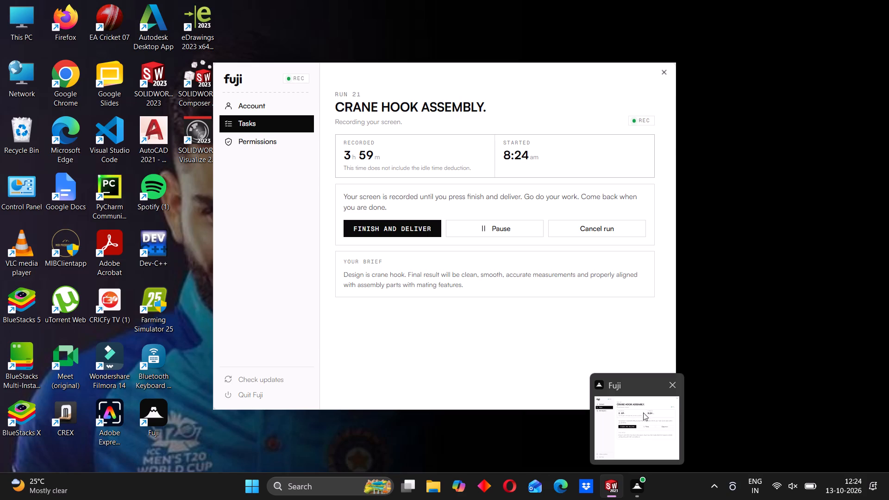
pyautogui.scroll(1, 470, 250)
pyautogui.moveTo(490, 256); pyautogui.dragTo(464, 238, button='middle')
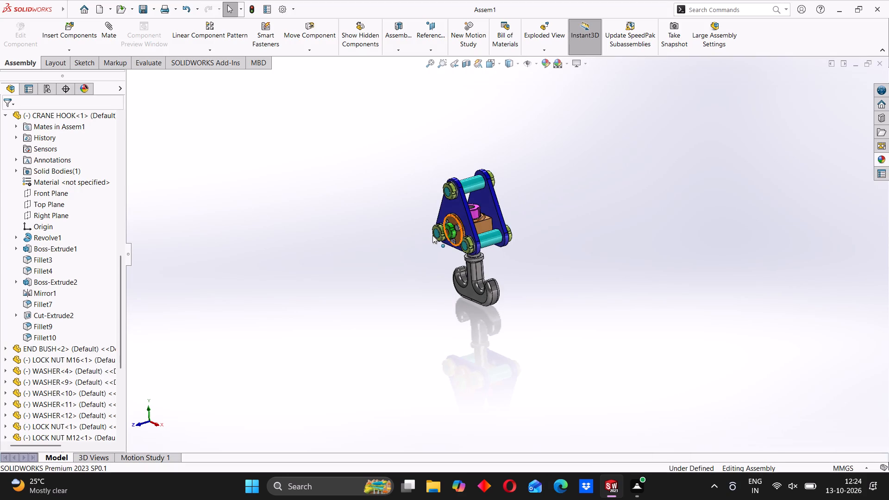
pyautogui.scroll(-1, 401, 282)
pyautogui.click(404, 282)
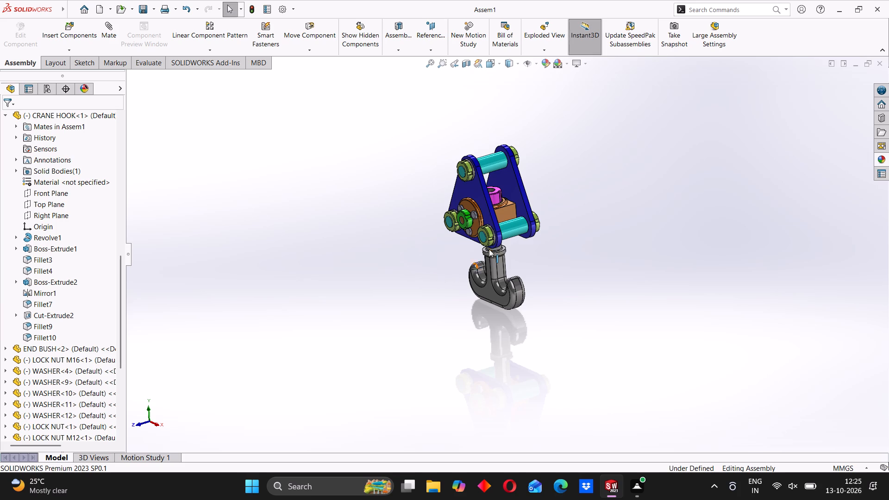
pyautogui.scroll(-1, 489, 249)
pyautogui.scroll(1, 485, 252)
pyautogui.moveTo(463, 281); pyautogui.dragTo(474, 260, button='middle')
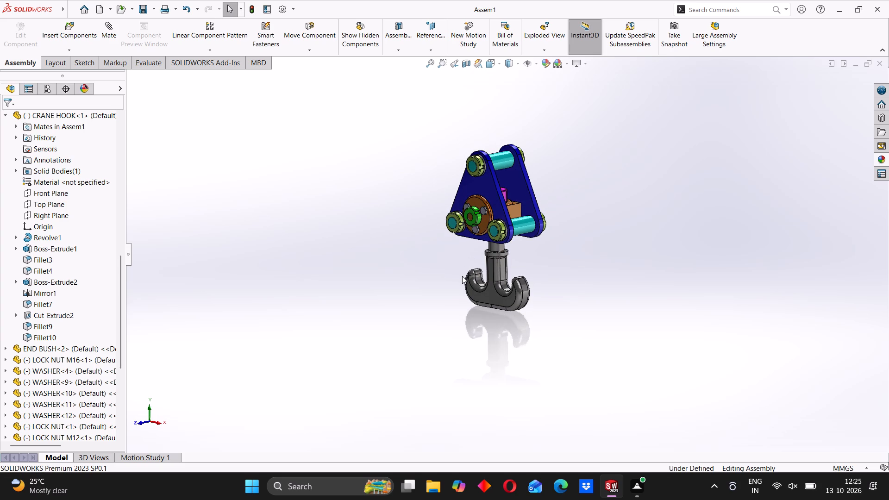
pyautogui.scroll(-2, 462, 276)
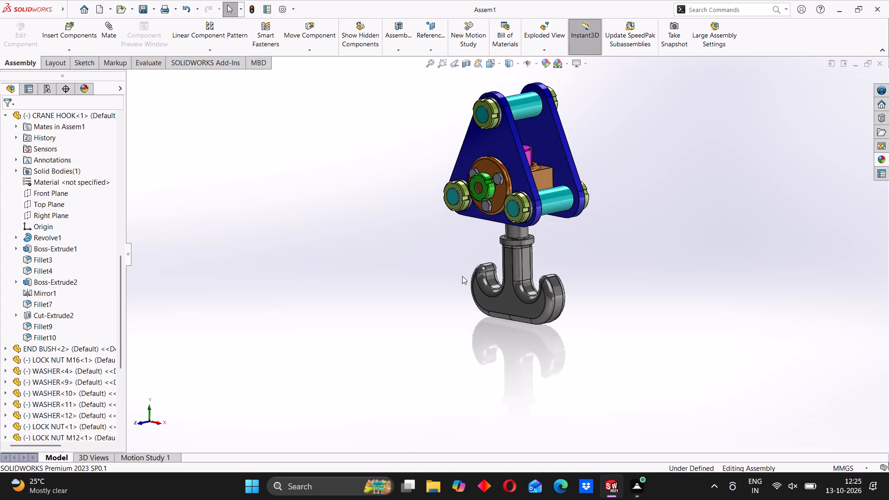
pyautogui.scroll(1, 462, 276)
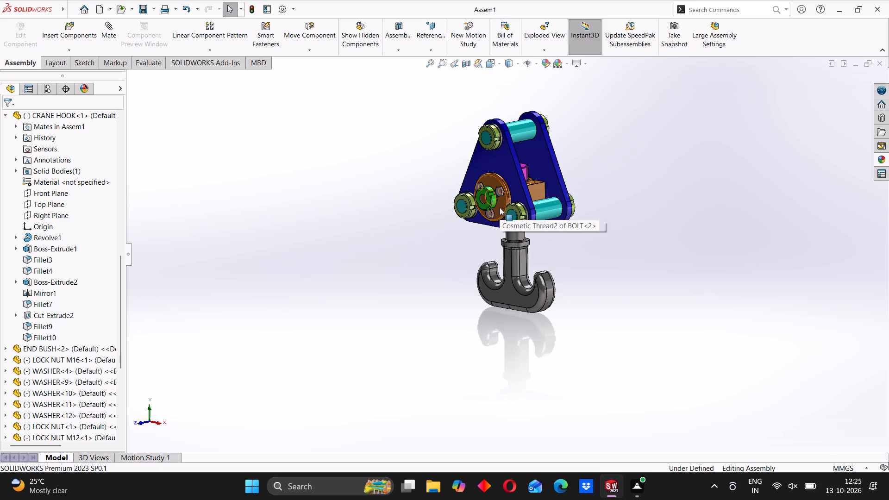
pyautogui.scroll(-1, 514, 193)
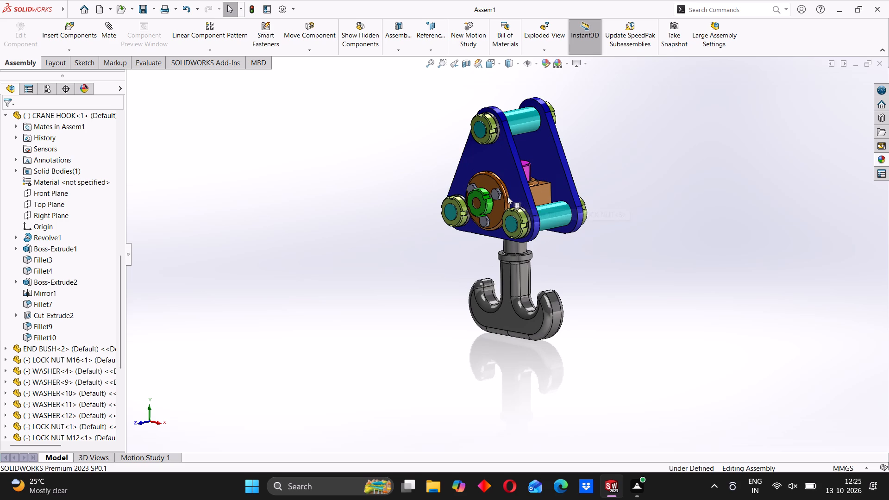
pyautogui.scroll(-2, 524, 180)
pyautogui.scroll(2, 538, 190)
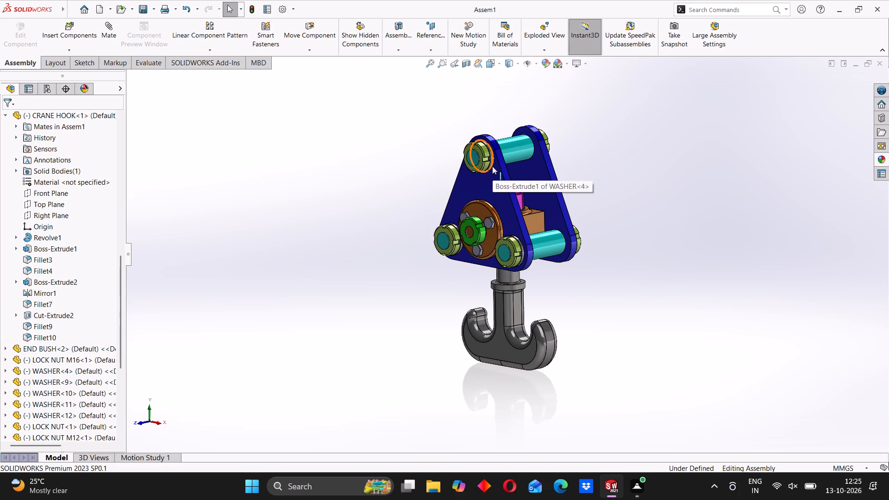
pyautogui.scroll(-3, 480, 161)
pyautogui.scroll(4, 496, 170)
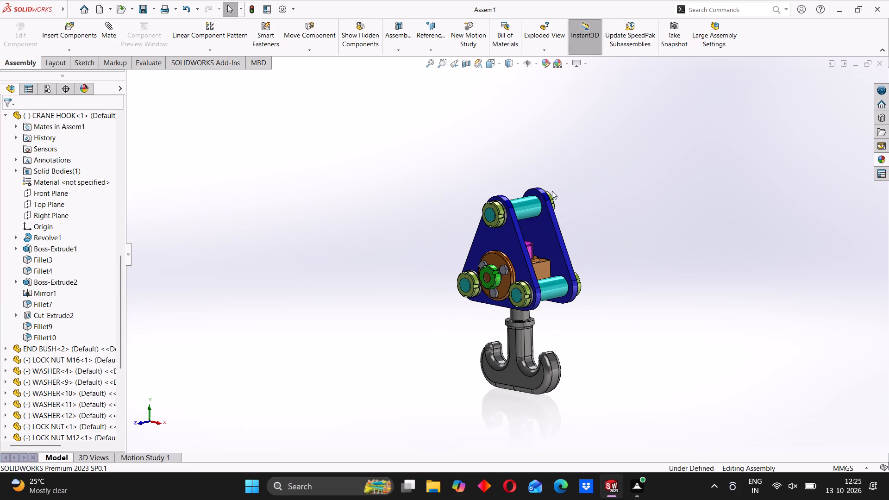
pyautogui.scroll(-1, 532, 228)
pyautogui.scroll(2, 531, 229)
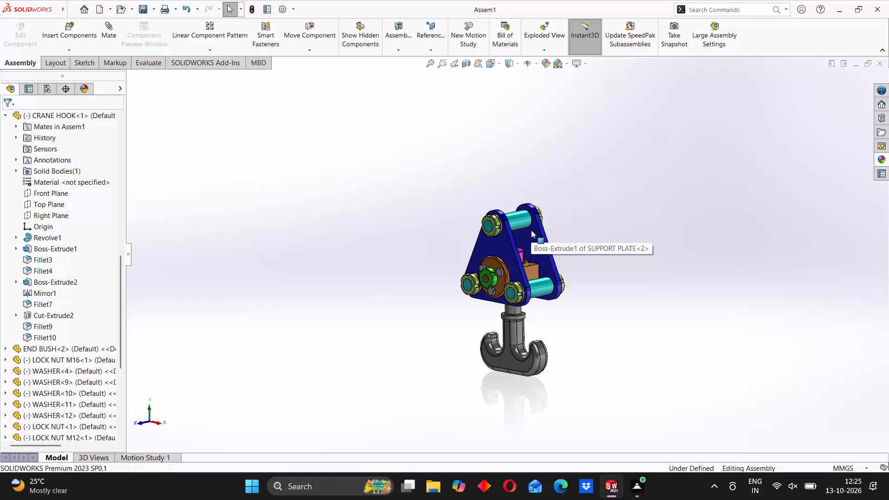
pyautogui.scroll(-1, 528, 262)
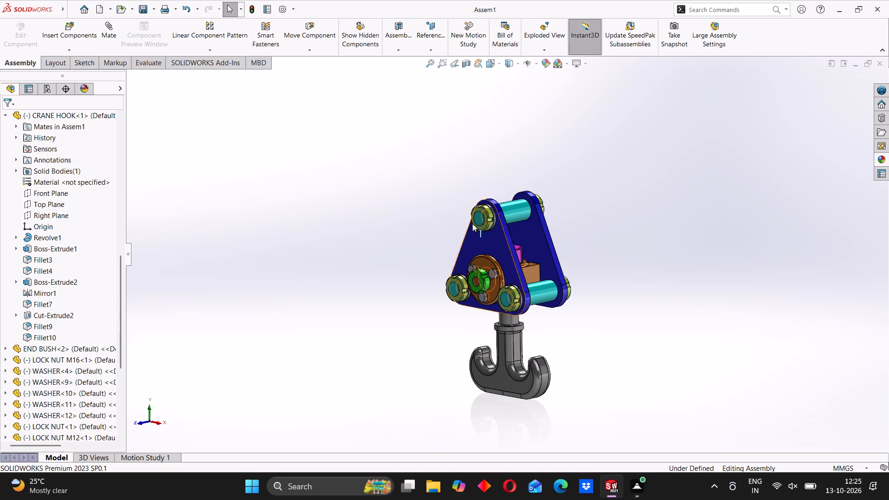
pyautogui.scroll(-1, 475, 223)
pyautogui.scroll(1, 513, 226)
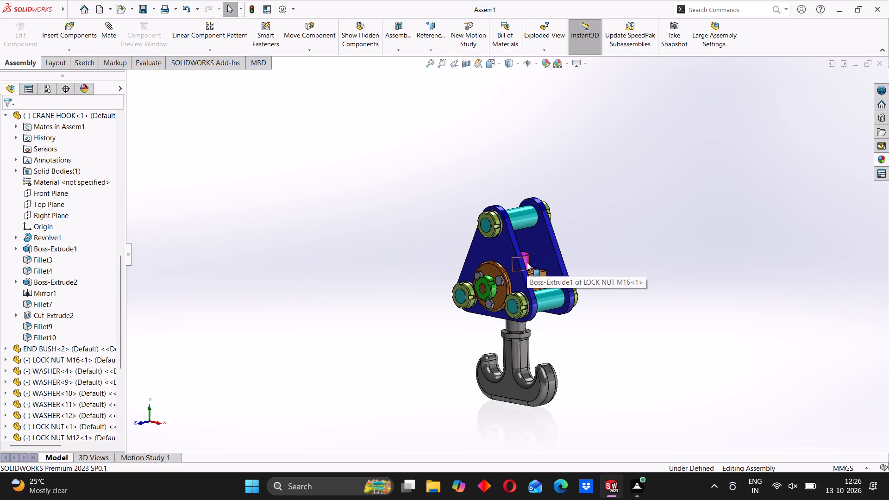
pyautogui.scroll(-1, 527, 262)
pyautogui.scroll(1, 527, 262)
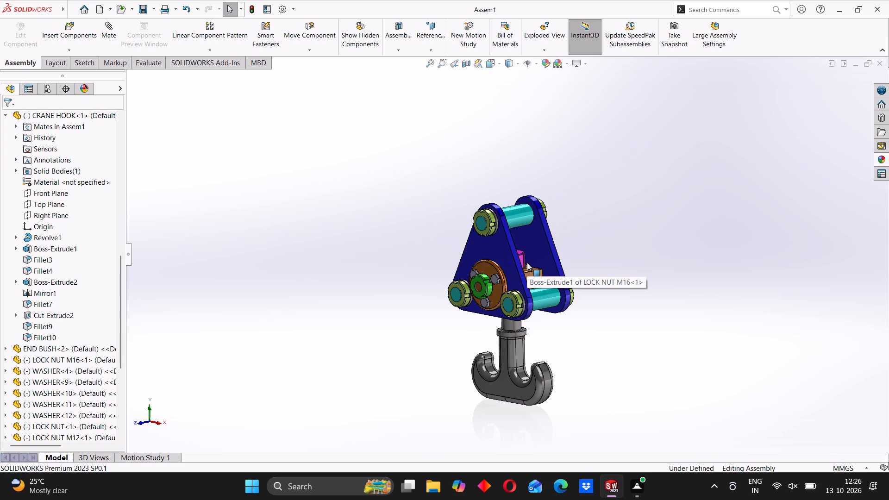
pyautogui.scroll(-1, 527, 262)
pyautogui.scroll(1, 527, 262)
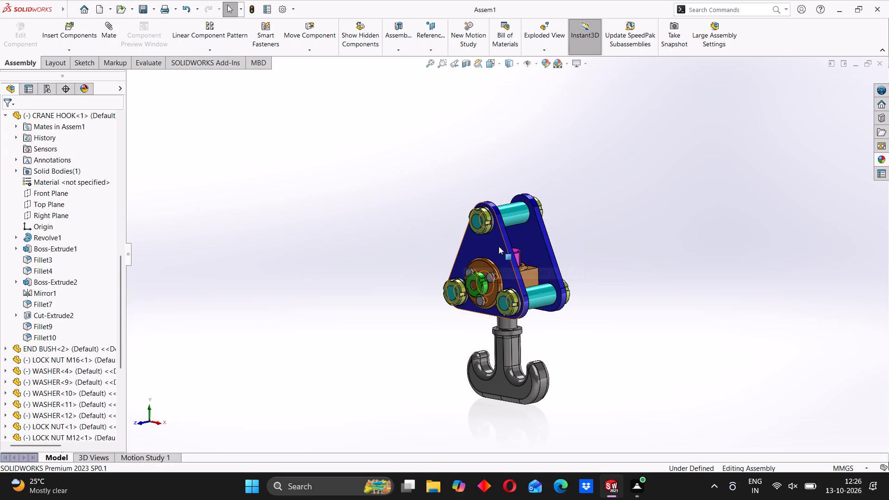
# Examine the whole crane hook assembly from both support plate faces and edge-on between the plates.
pyautogui.moveTo(603, 275); pyautogui.dragTo(497, 294, button='middle')
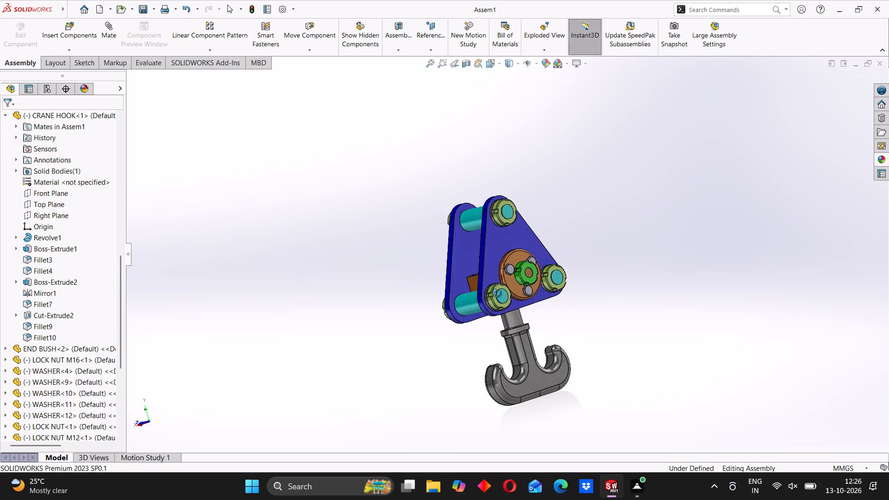
pyautogui.moveTo(497, 294); pyautogui.dragTo(582, 277, button='middle')
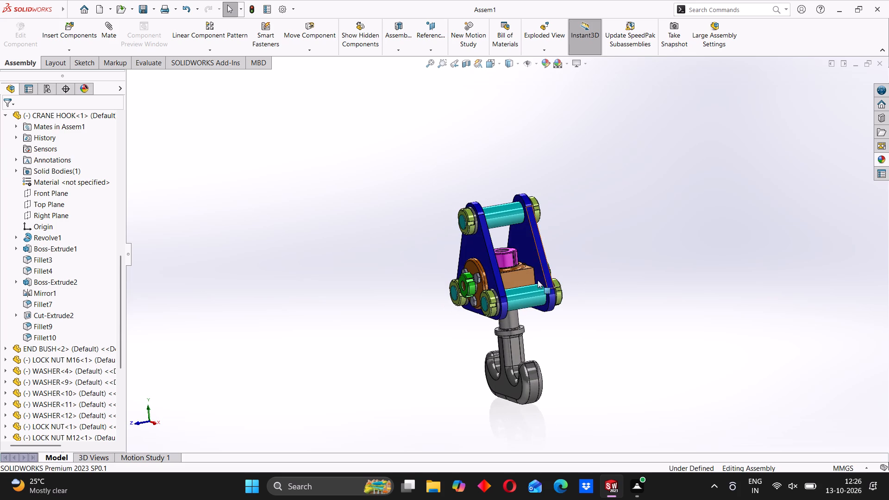
pyautogui.moveTo(460, 278); pyautogui.dragTo(477, 276, button='middle')
pyautogui.click(405, 263)
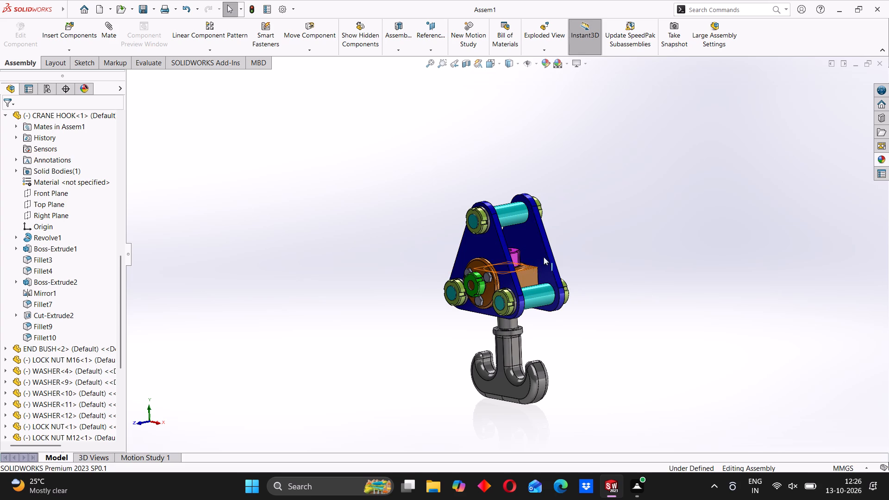
pyautogui.moveTo(576, 250); pyautogui.dragTo(524, 260, button='middle')
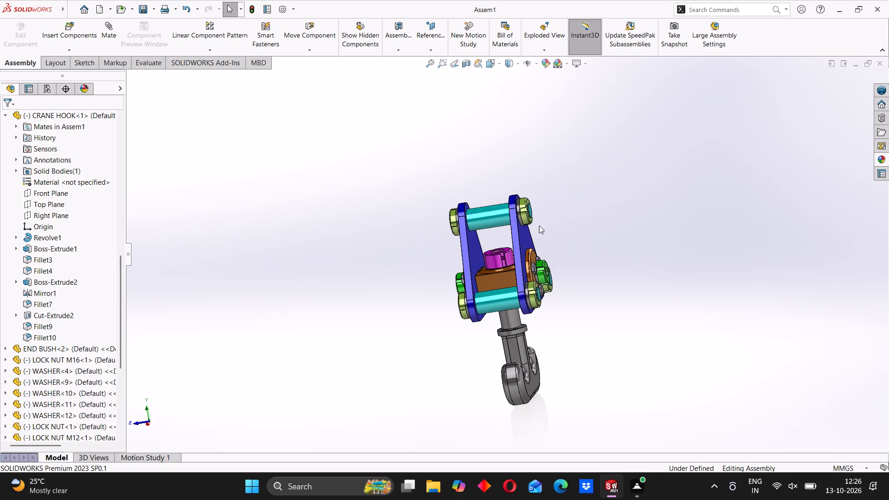
pyautogui.moveTo(539, 226); pyautogui.dragTo(553, 214, button='middle')
pyautogui.moveTo(427, 256); pyautogui.dragTo(501, 228, button='middle')
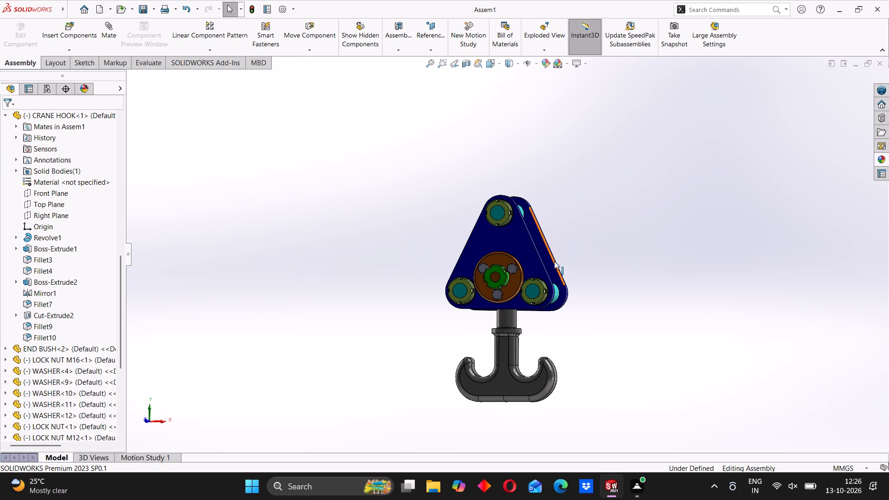
pyautogui.moveTo(554, 261); pyautogui.dragTo(476, 263, button='middle')
# Examine the spacers, lock nuts, hook block and bolted end bushes between and outside the support plates from several angles.
pyautogui.scroll(-2, 465, 240)
pyautogui.moveTo(443, 232); pyautogui.dragTo(455, 239, button='middle')
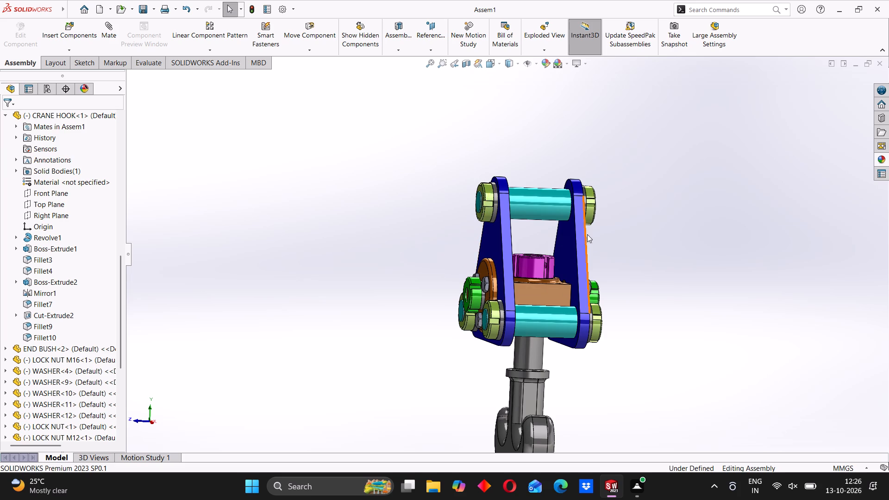
pyautogui.moveTo(617, 249); pyautogui.dragTo(629, 244, button='middle')
pyautogui.moveTo(473, 231); pyautogui.dragTo(482, 234, button='middle')
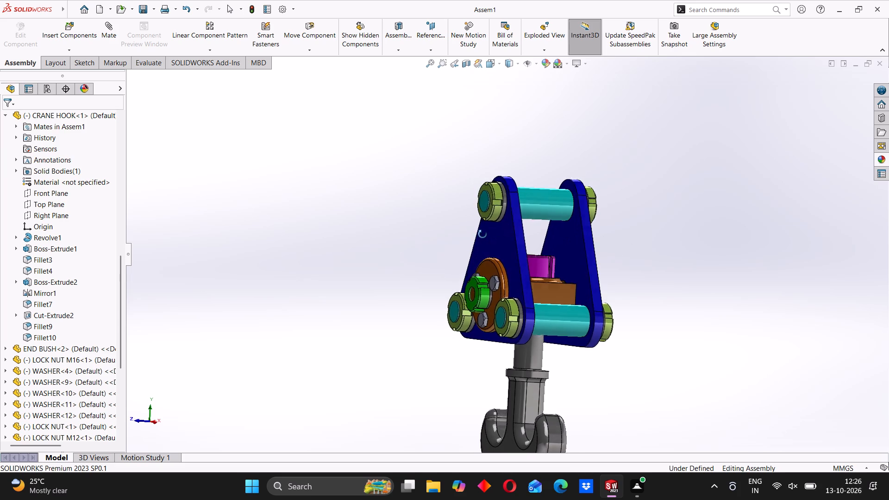
pyautogui.moveTo(482, 234); pyautogui.dragTo(478, 238, button='middle')
pyautogui.click(431, 238)
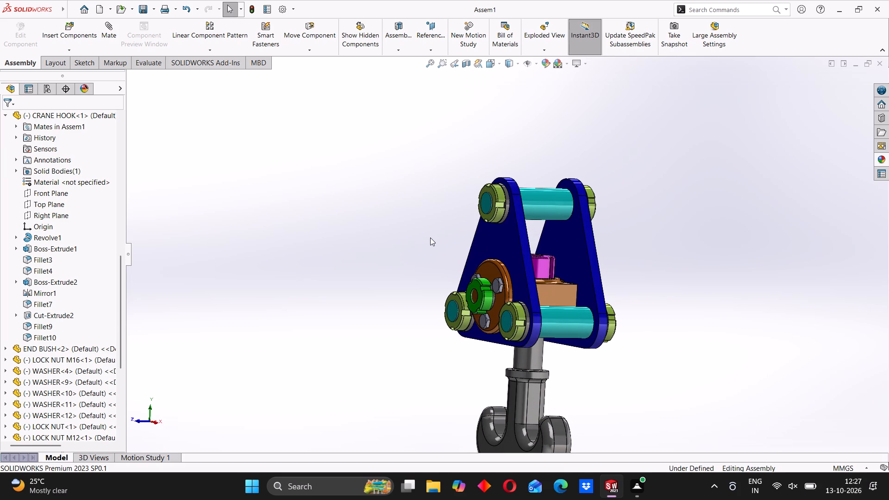
pyautogui.moveTo(537, 231); pyautogui.dragTo(496, 235, button='middle')
pyautogui.click(434, 244)
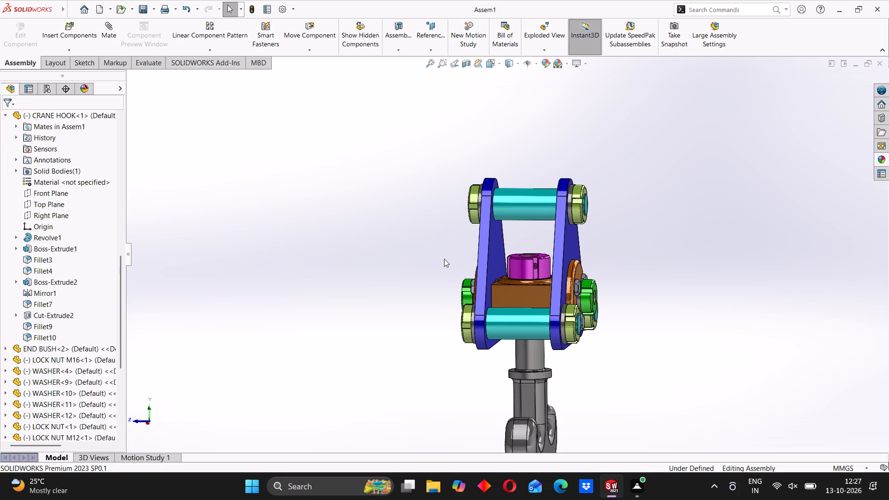
pyautogui.moveTo(416, 259); pyautogui.dragTo(434, 253, button='middle')
pyautogui.moveTo(414, 248); pyautogui.dragTo(422, 243, button='middle')
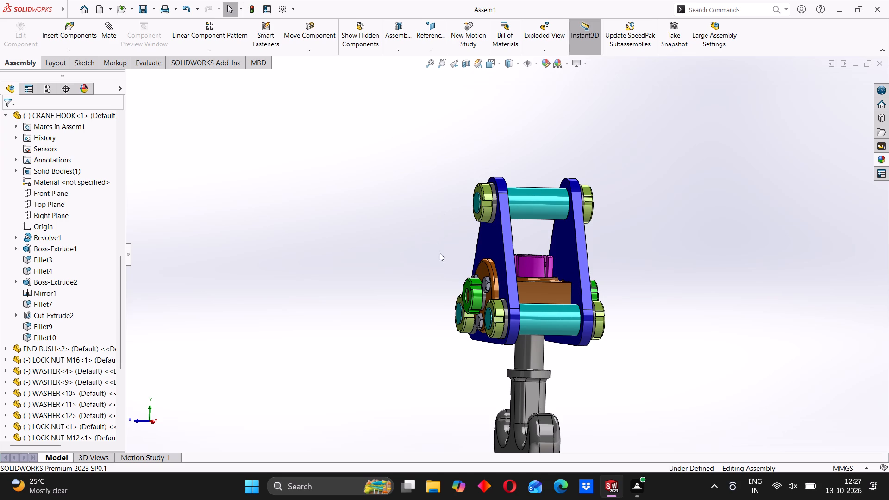
pyautogui.moveTo(459, 260); pyautogui.dragTo(436, 265, button='middle')
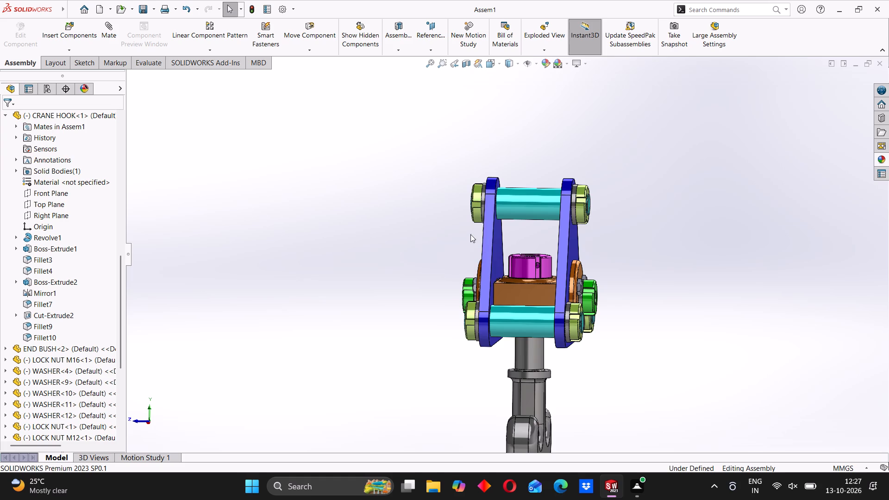
pyautogui.moveTo(446, 254); pyautogui.dragTo(458, 252, button='middle')
pyautogui.moveTo(450, 244); pyautogui.dragTo(479, 241, button='middle')
pyautogui.moveTo(452, 240); pyautogui.dragTo(411, 262, button='middle')
pyautogui.click(434, 247)
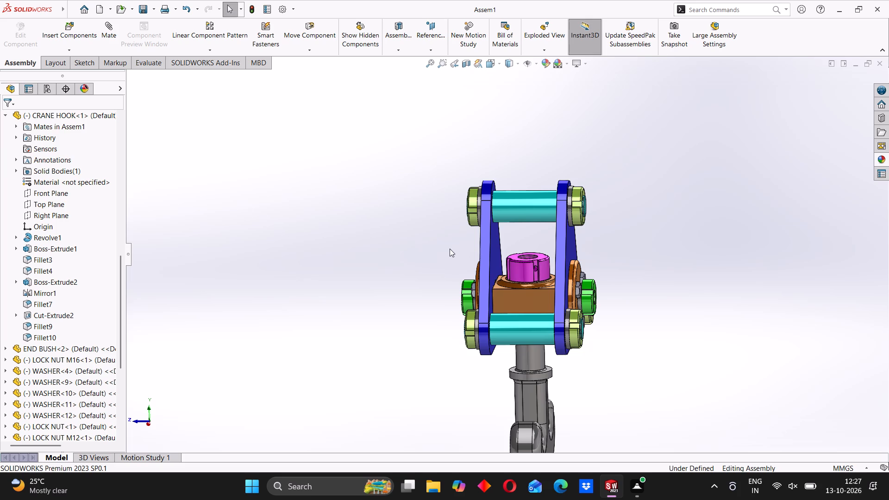
pyautogui.scroll(-2, 454, 231)
pyautogui.moveTo(453, 246); pyautogui.dragTo(474, 246, button='middle')
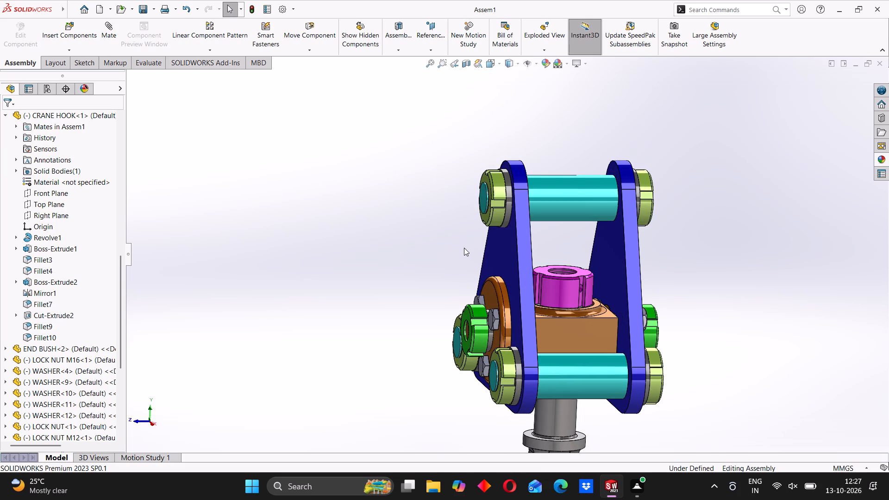
pyautogui.scroll(1, 459, 254)
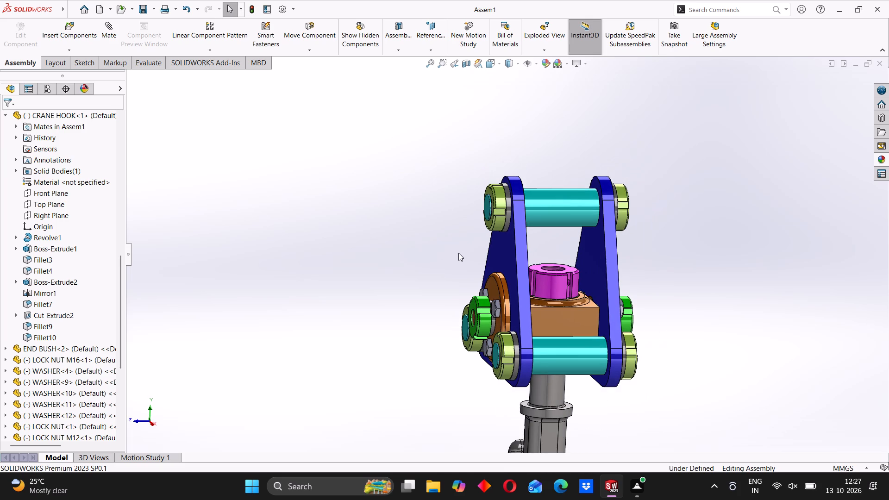
pyautogui.moveTo(461, 257); pyautogui.dragTo(386, 260, button='middle')
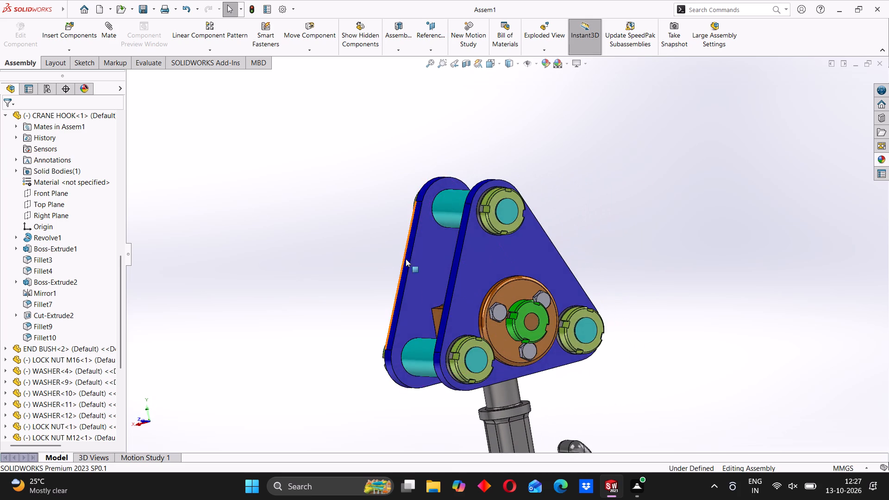
pyautogui.scroll(2, 406, 259)
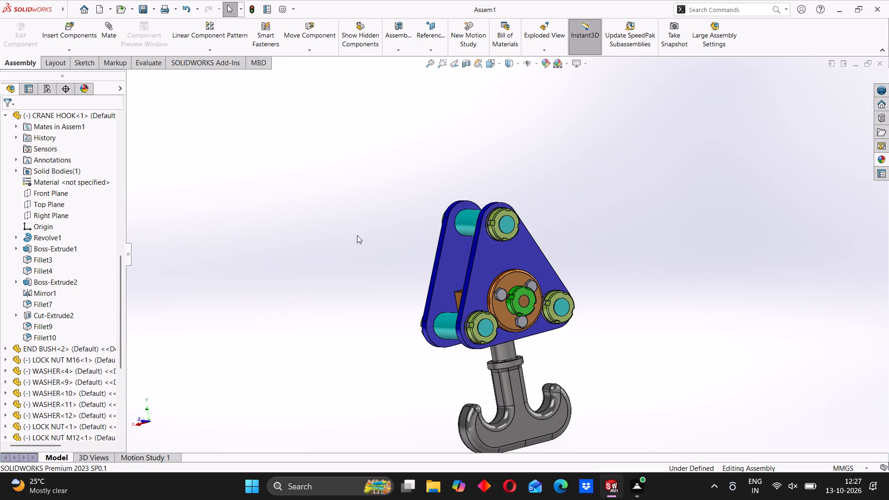
pyautogui.moveTo(358, 240); pyautogui.dragTo(430, 235, button='middle')
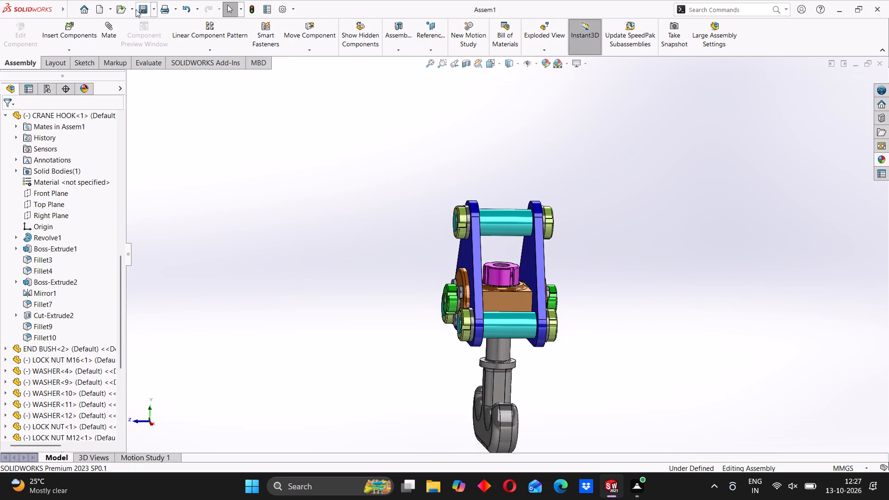